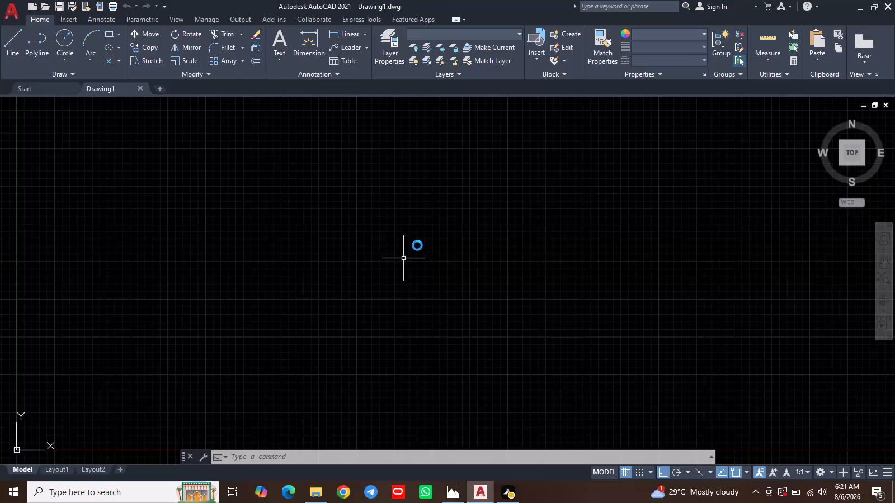
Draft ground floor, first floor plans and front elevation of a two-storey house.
Set the drawing's length units to Engineering with a precision of 0'-0.0".
{"action": "middle_click_drag", "start_coordinate": [417, 249], "coordinate": [393, 298]}
{"action": "middle_click_drag", "start_coordinate": [392, 230], "coordinate": [370, 262]}
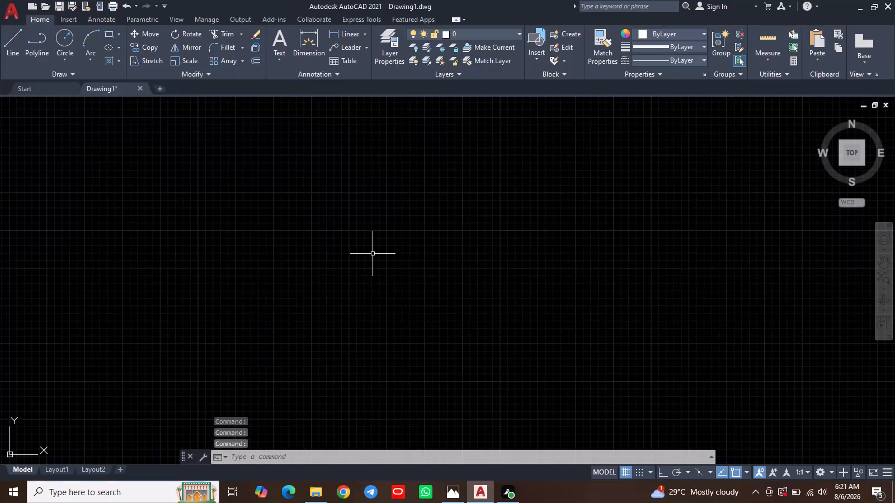
{"action": "type", "text": "un"}
{"action": "key", "text": "space"}
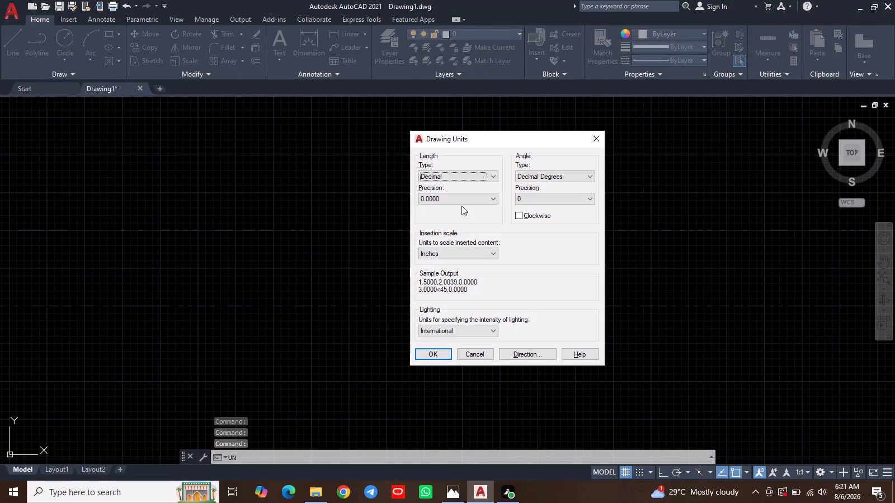
{"action": "left_click", "coordinate": [471, 172]}
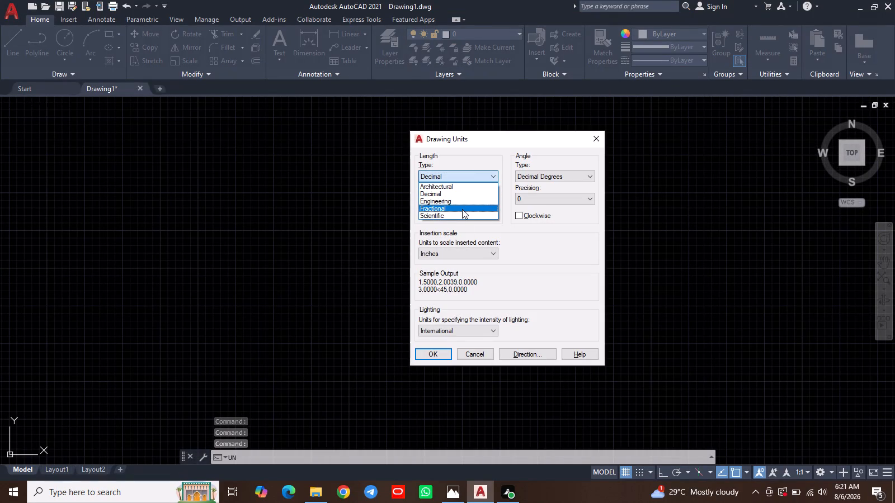
{"action": "left_click", "coordinate": [461, 200]}
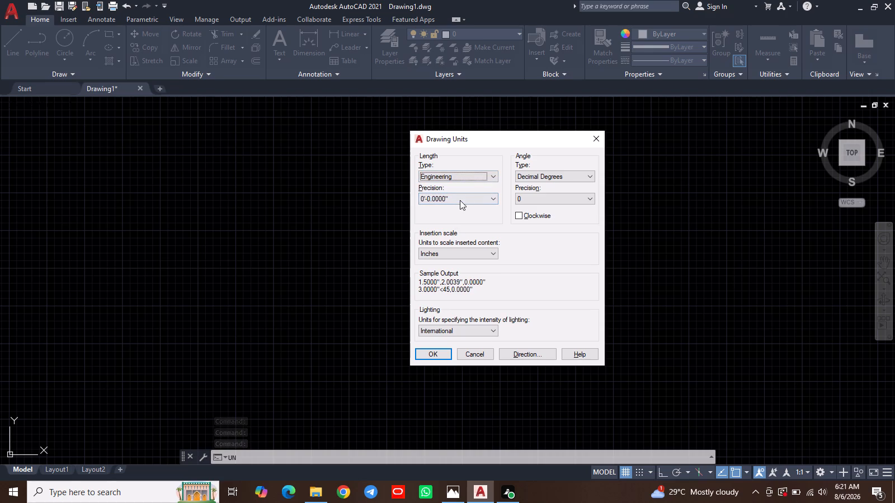
{"action": "left_click", "coordinate": [460, 200]}
{"action": "left_click", "coordinate": [458, 218]}
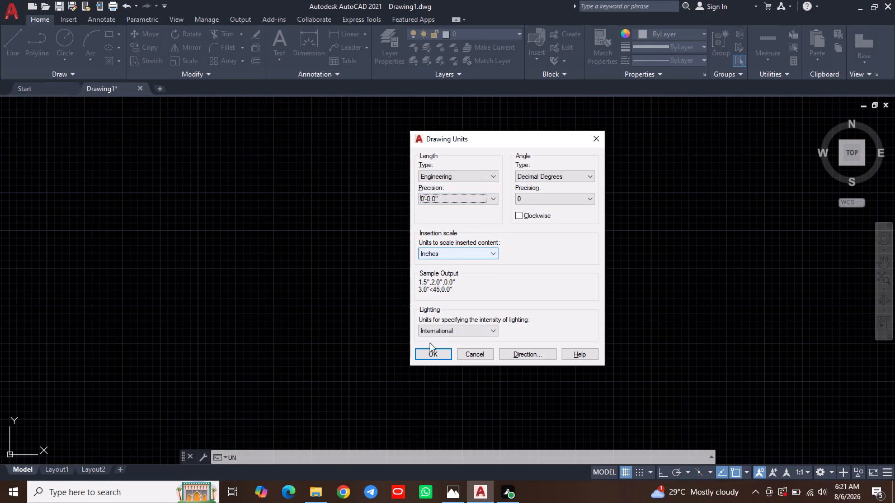
{"action": "left_click", "coordinate": [430, 350]}
Modify the Standard dimension style's primary units to Engineering format with 0'-0" precision.
{"action": "middle_click_drag", "start_coordinate": [351, 281], "coordinate": [368, 361]}
{"action": "scroll", "coordinate": [354, 281], "scroll_direction": "down", "scroll_amount": 2}
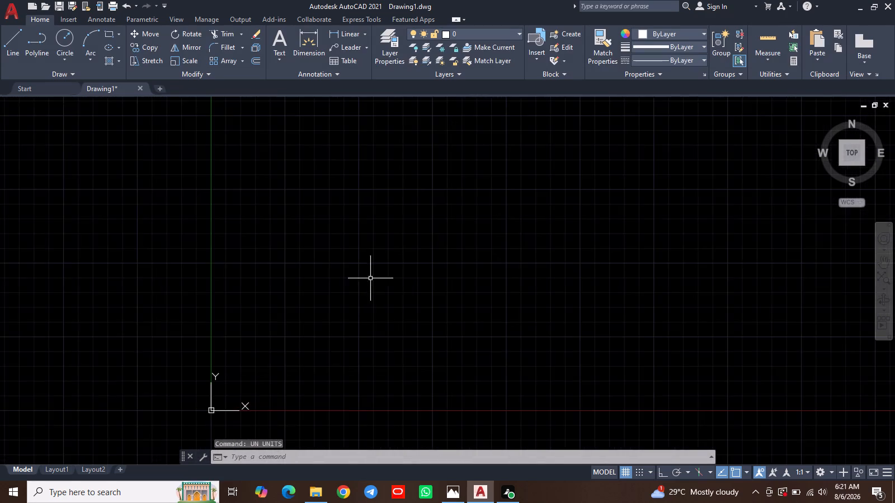
{"action": "middle_click_drag", "start_coordinate": [380, 278], "coordinate": [301, 315]}
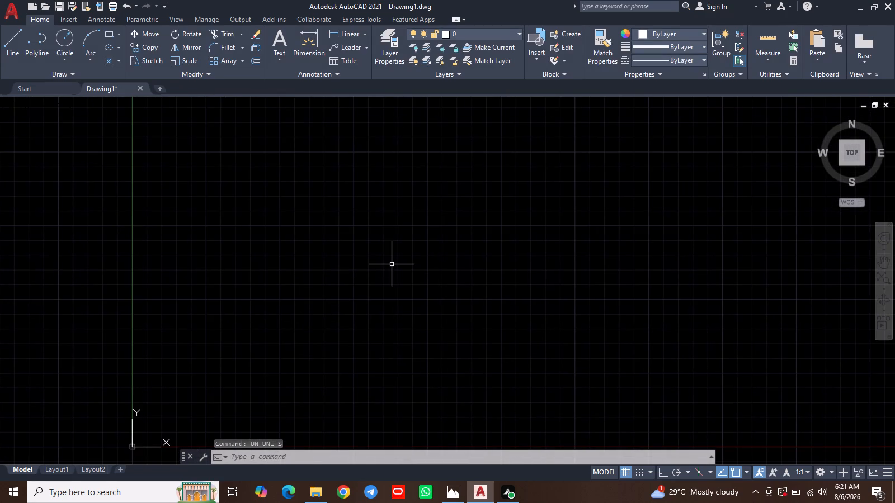
{"action": "type", "text": "d"}
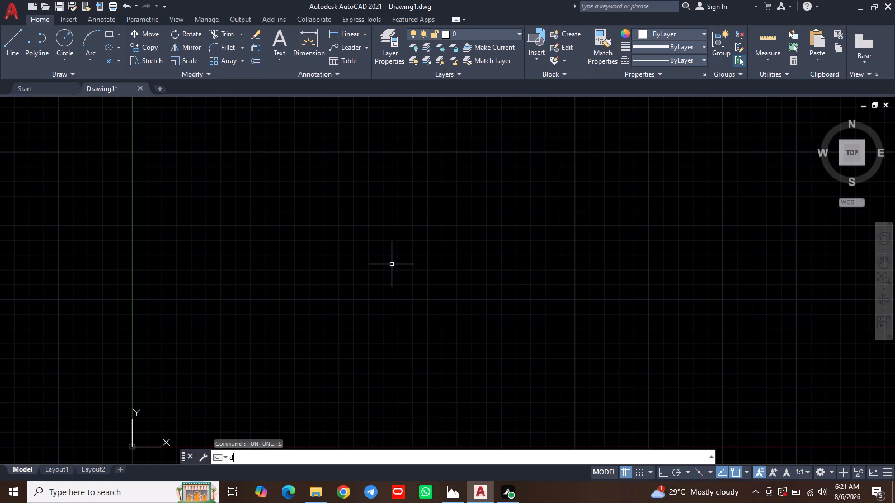
{"action": "key", "text": "space"}
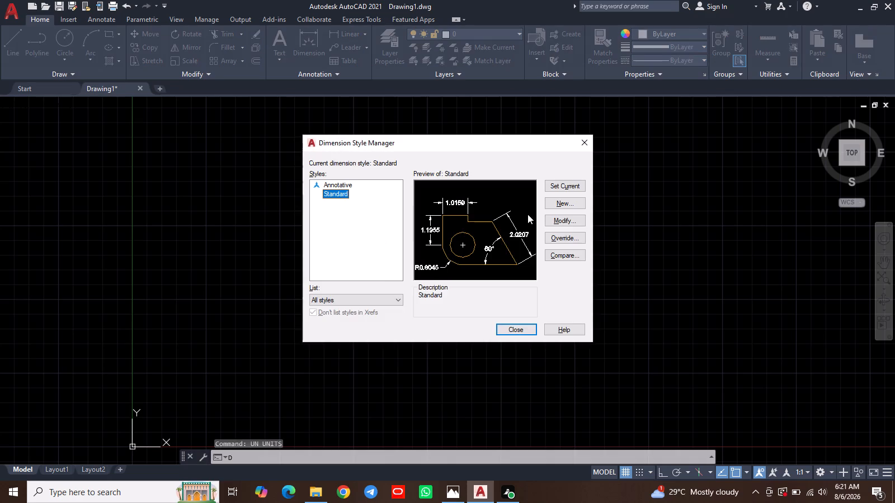
{"action": "left_click", "coordinate": [556, 216]}
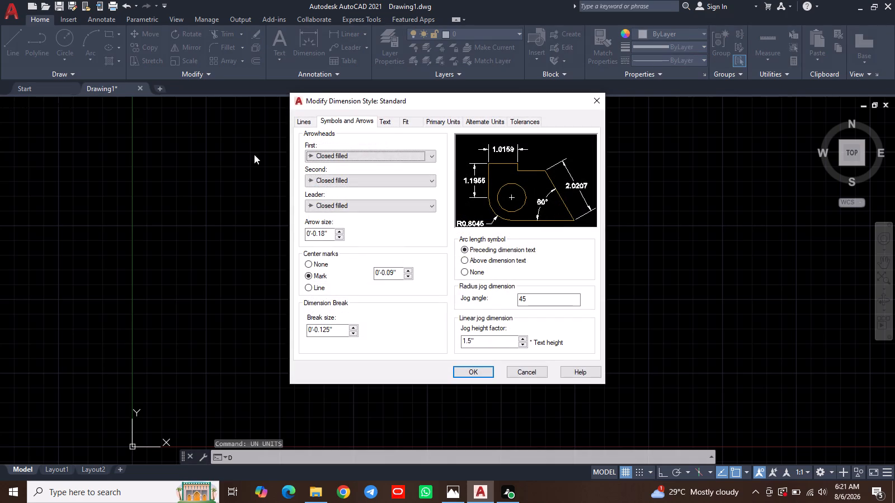
{"action": "left_click", "coordinate": [390, 123]}
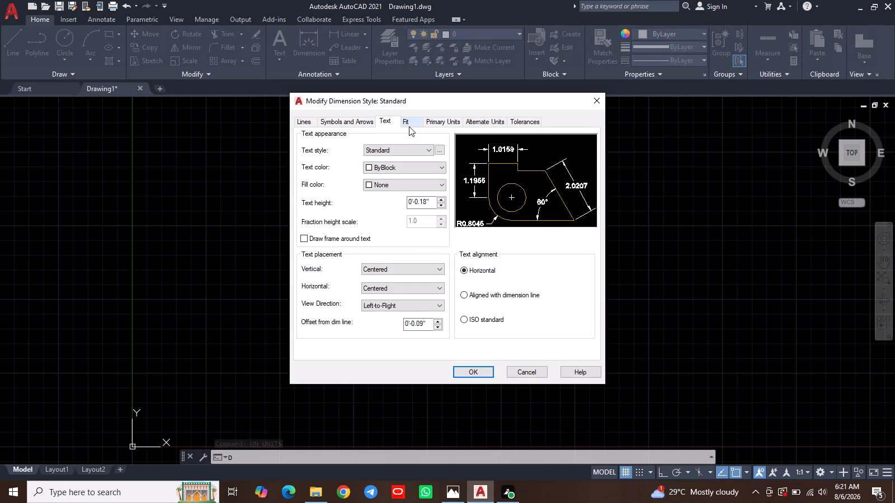
{"action": "left_click", "coordinate": [454, 121]}
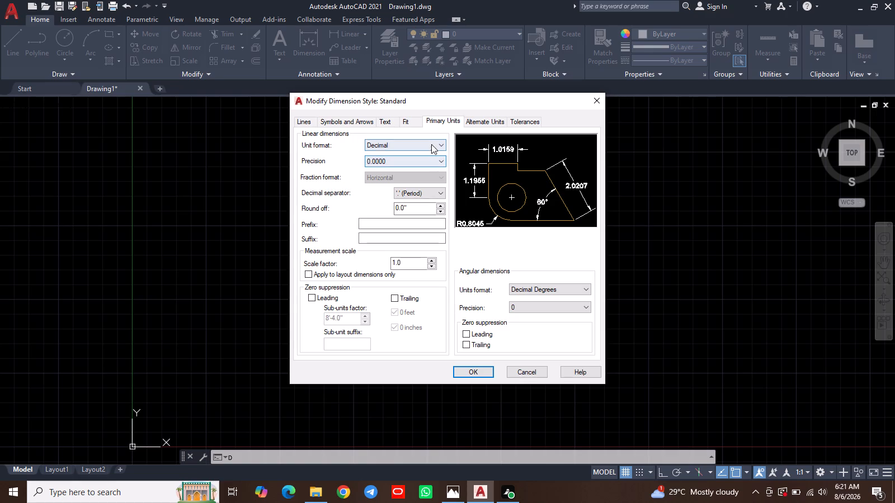
{"action": "left_click", "coordinate": [432, 146]}
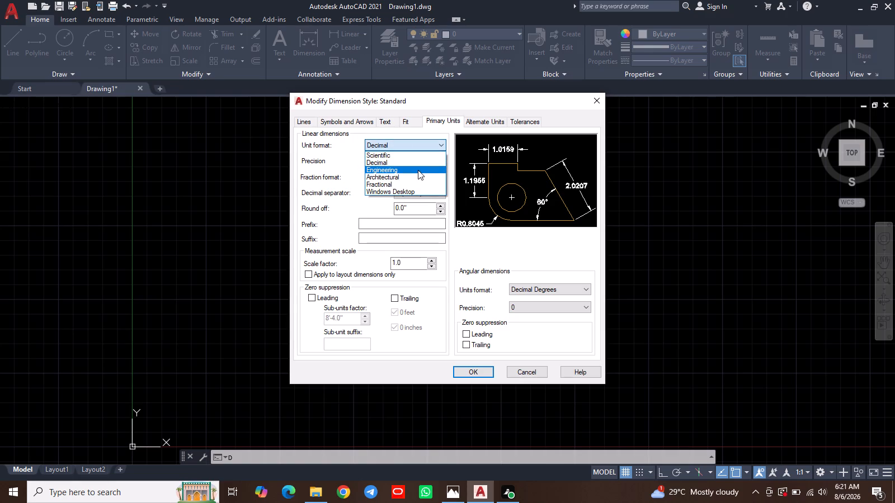
{"action": "left_click", "coordinate": [418, 170]}
{"action": "left_click", "coordinate": [421, 162]}
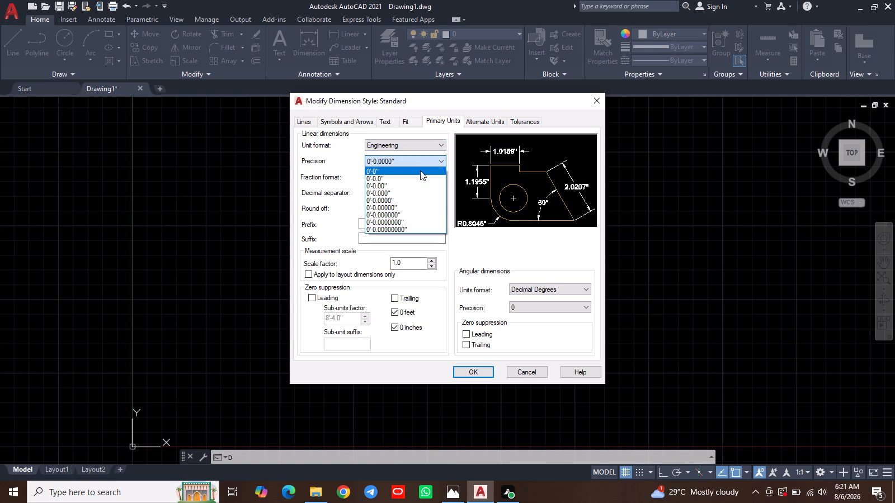
{"action": "left_click", "coordinate": [419, 171]}
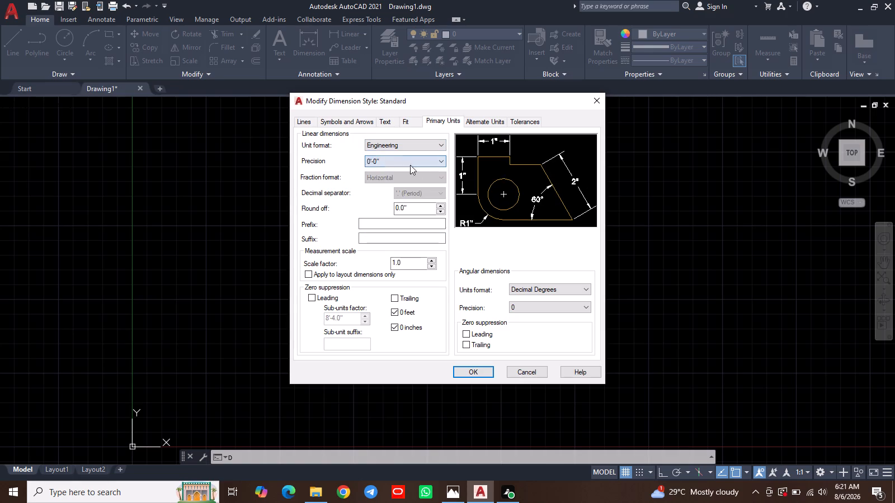
Set the Standard dimension style's text height to 3 inches.
{"action": "left_click", "coordinate": [364, 121]}
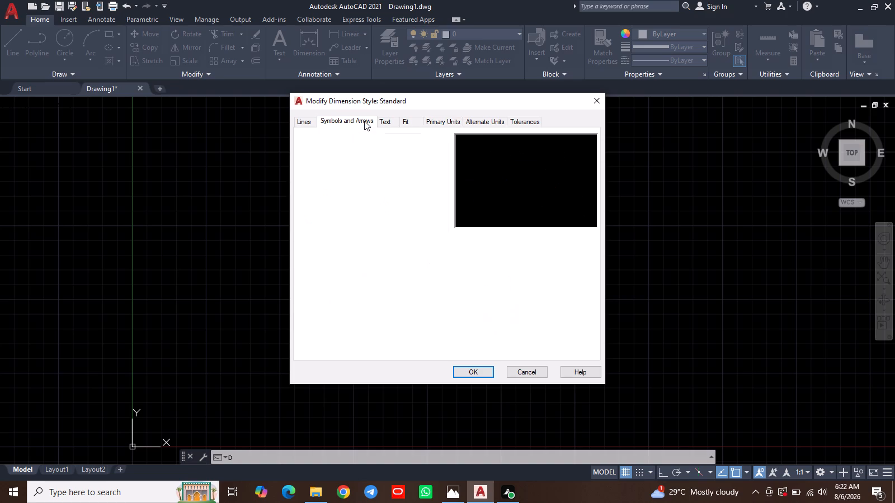
{"action": "left_click", "coordinate": [393, 121]}
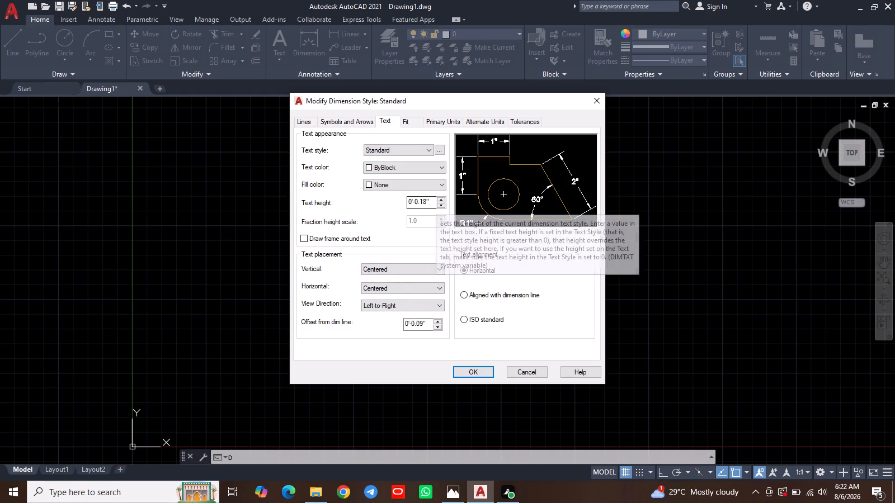
{"action": "left_click", "coordinate": [433, 203]}
{"action": "key", "text": "BackSpace"}
{"action": "key", "text": "BackSpace"}
{"action": "key", "text": "BackSpace"}
{"action": "key", "text": "BackSpace"}
{"action": "key", "text": "BackSpace"}
{"action": "key", "text": "BackSpace"}
{"action": "key", "text": "BackSpace"}
{"action": "key", "text": "BackSpace"}
{"action": "key", "text": "BackSpace"}
{"action": "key", "text": "BackSpace"}
{"action": "key", "text": "BackSpace"}
{"action": "key", "text": "BackSpace"}
{"action": "key", "text": "BackSpace"}
{"action": "key", "text": "BackSpace"}
{"action": "key", "text": "BackSpace"}
{"action": "key", "text": "BackSpace"}
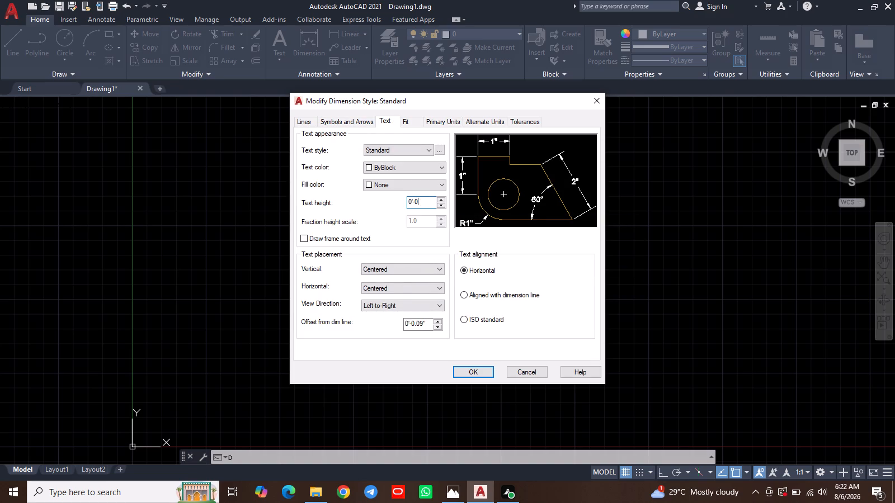
{"action": "key", "text": "3"}
{"action": "left_click", "coordinate": [384, 211]}
{"action": "left_click", "coordinate": [389, 217]}
Set the dimension style's arrow size to 0'-2.68" and accept the style modifications.
{"action": "left_click", "coordinate": [361, 121]}
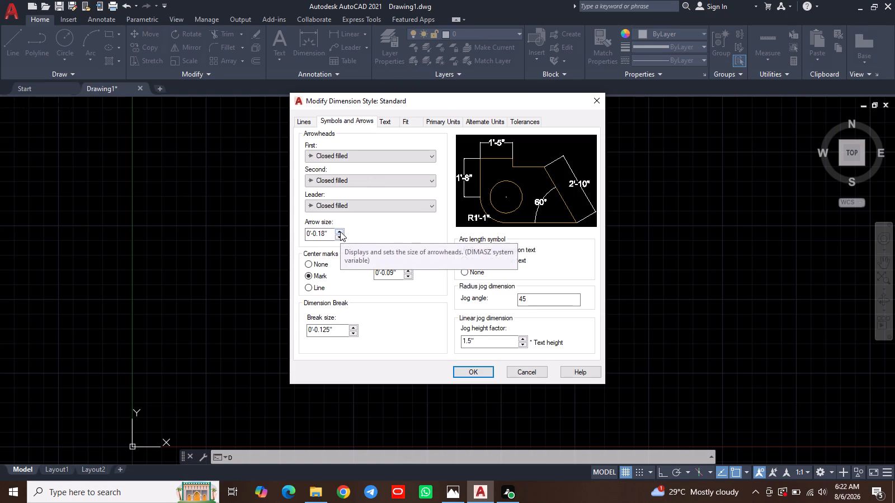
{"action": "triple_click", "coordinate": [340, 231]}
{"action": "triple_click", "coordinate": [340, 231]}
{"action": "left_click", "coordinate": [340, 231]}
{"action": "left_click", "coordinate": [340, 231]}
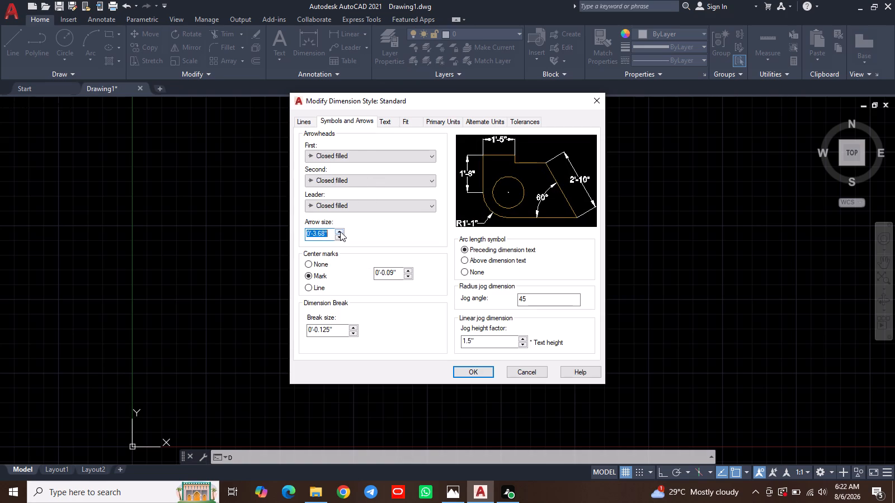
{"action": "left_click", "coordinate": [341, 231]}
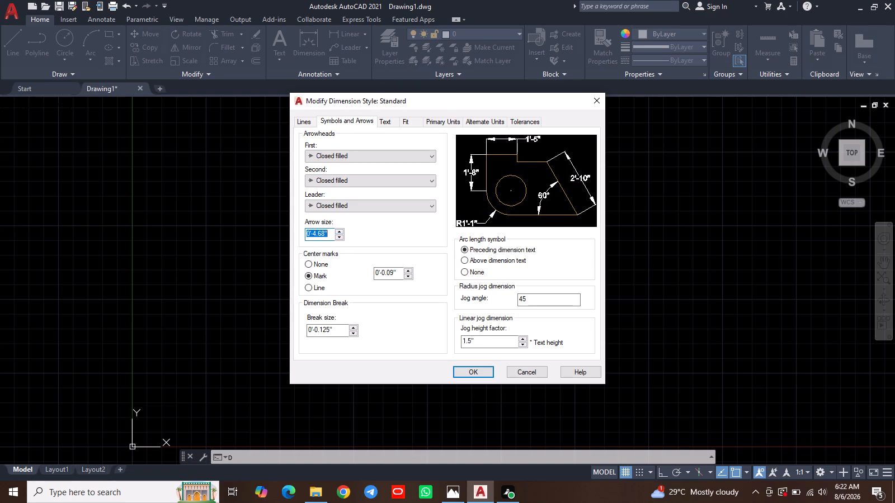
{"action": "double_click", "coordinate": [339, 236]}
{"action": "left_click", "coordinate": [339, 236]}
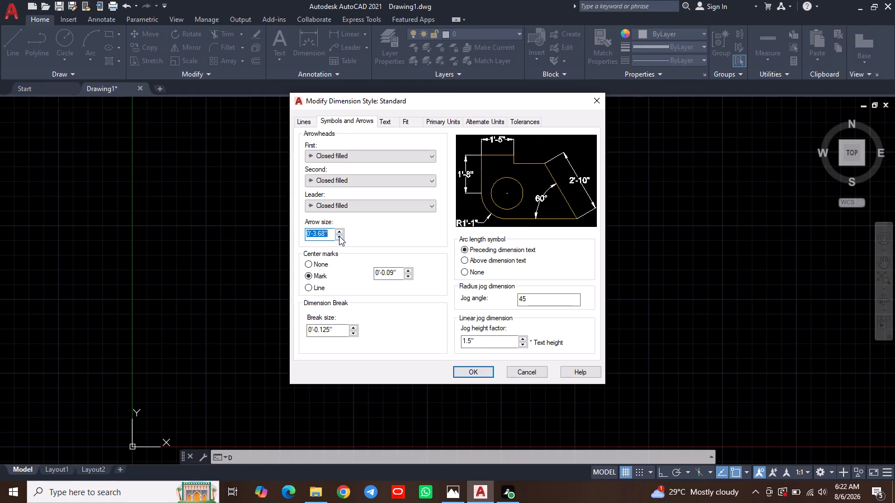
{"action": "left_click", "coordinate": [339, 236]}
{"action": "left_click", "coordinate": [468, 376]}
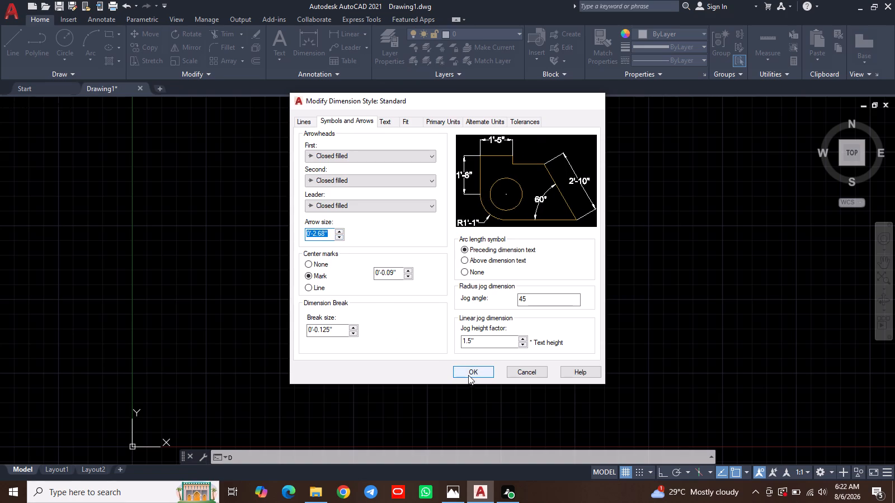
Make the Standard dimension style current and close the Dimension Style Manager.
{"action": "left_click", "coordinate": [344, 197]}
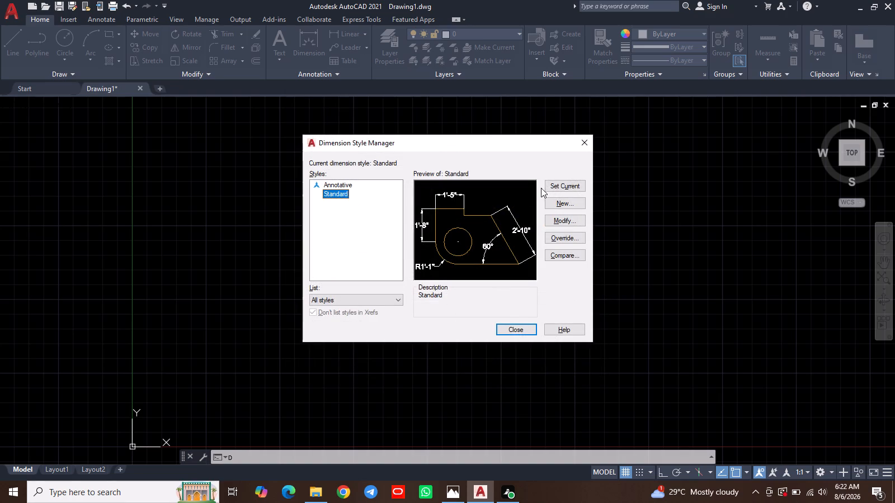
{"action": "left_click", "coordinate": [554, 187]}
{"action": "left_click", "coordinate": [525, 326]}
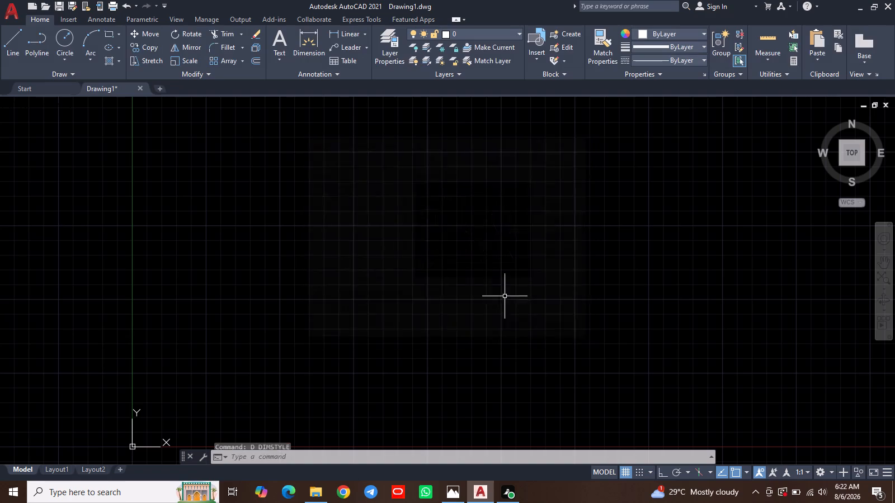
Draw a horizontal construction line across the empty drawing area, above the X axis.
{"action": "middle_click_drag", "start_coordinate": [416, 212], "coordinate": [414, 290]}
{"action": "scroll", "coordinate": [373, 248], "scroll_direction": "down", "scroll_amount": 1}
{"action": "middle_click_drag", "start_coordinate": [413, 247], "coordinate": [279, 298]}
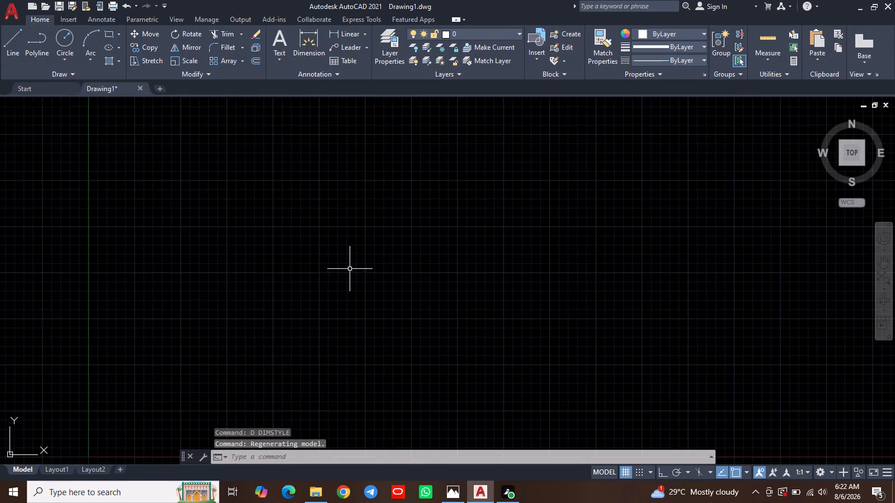
{"action": "scroll", "coordinate": [343, 269], "scroll_direction": "down", "scroll_amount": 1}
{"action": "middle_click_drag", "start_coordinate": [352, 265], "coordinate": [291, 326]}
{"action": "middle_click_drag", "start_coordinate": [361, 220], "coordinate": [285, 306]}
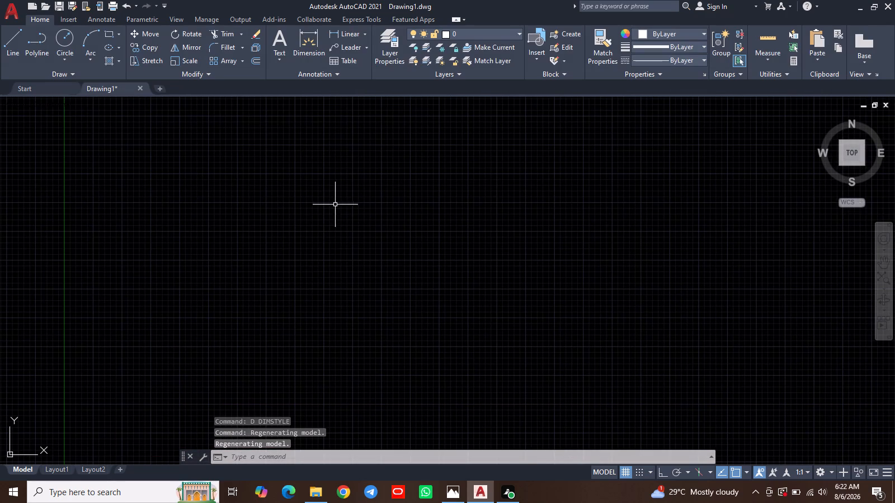
{"action": "key", "text": "x"}
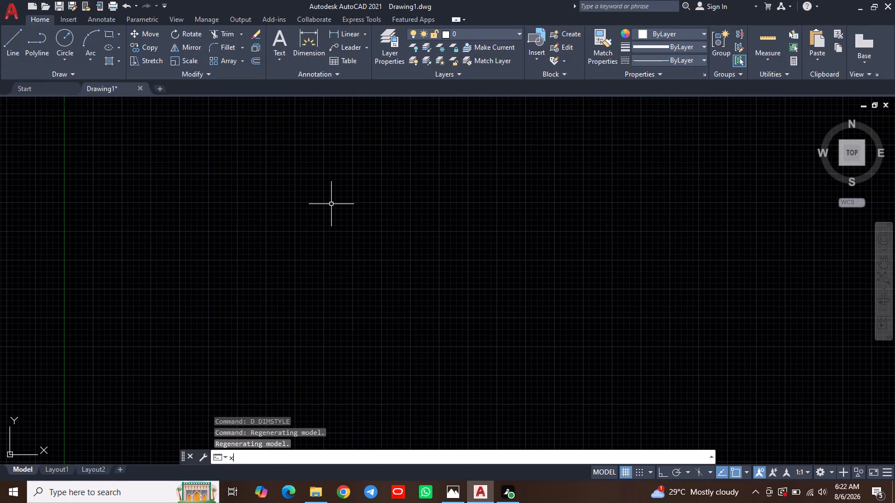
{"action": "type", "text": "l"}
{"action": "key", "text": "space"}
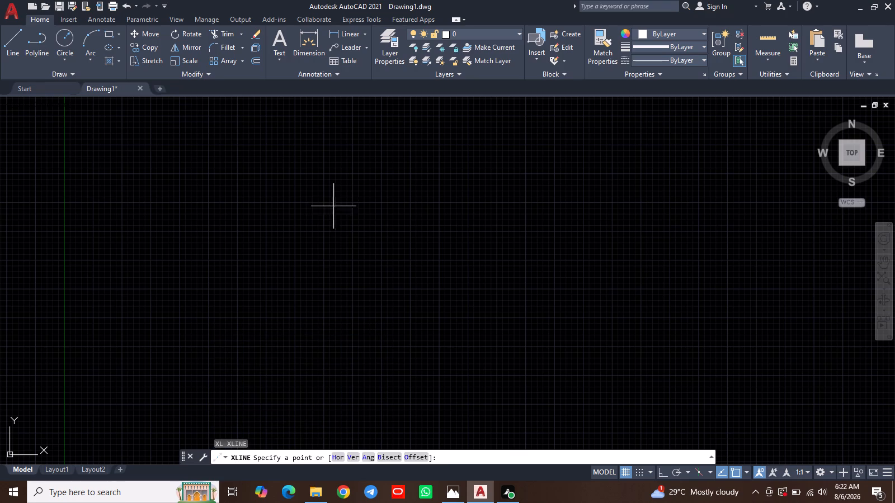
{"action": "left_click", "coordinate": [337, 459]}
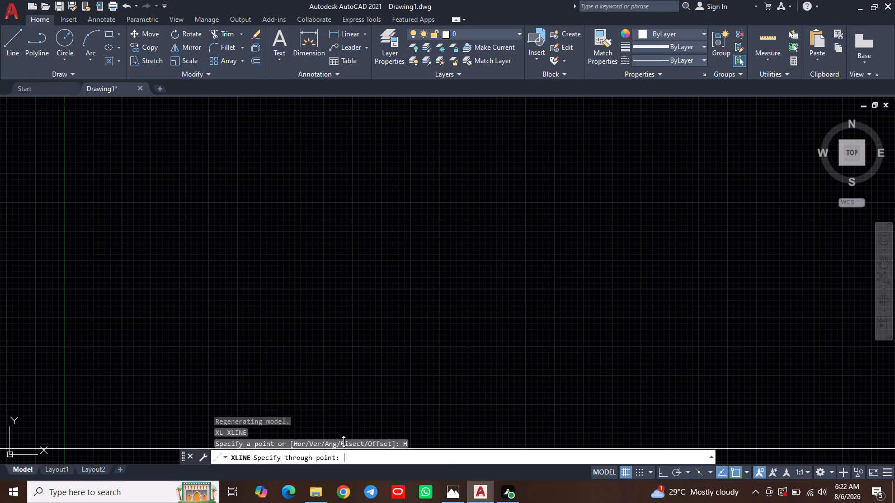
{"action": "middle_click_drag", "start_coordinate": [340, 226], "coordinate": [322, 358]}
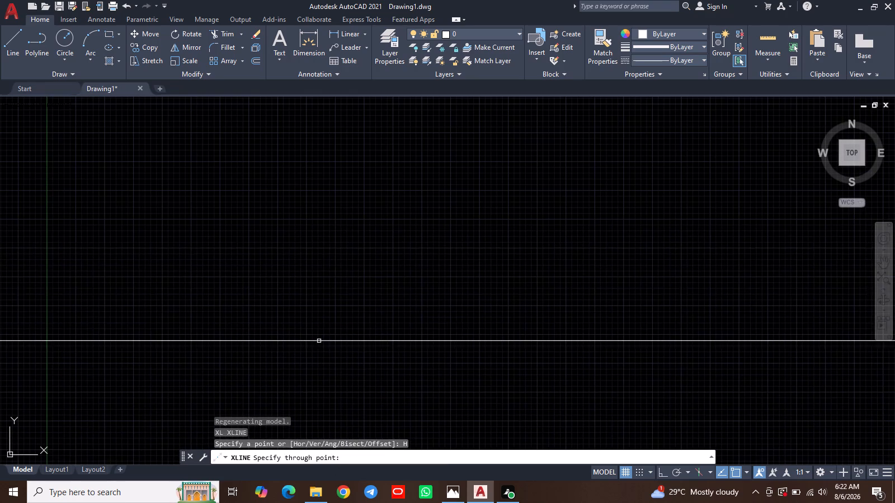
{"action": "left_click", "coordinate": [338, 264]}
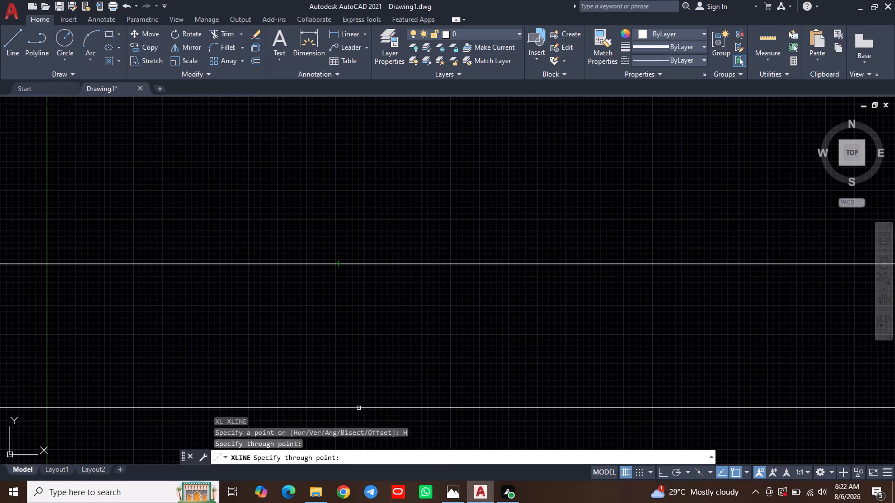
{"action": "key", "text": "Escape"}
Draw a vertical construction line crossing the horizontal one, to the right of the Y axis.
{"action": "key", "text": "space"}
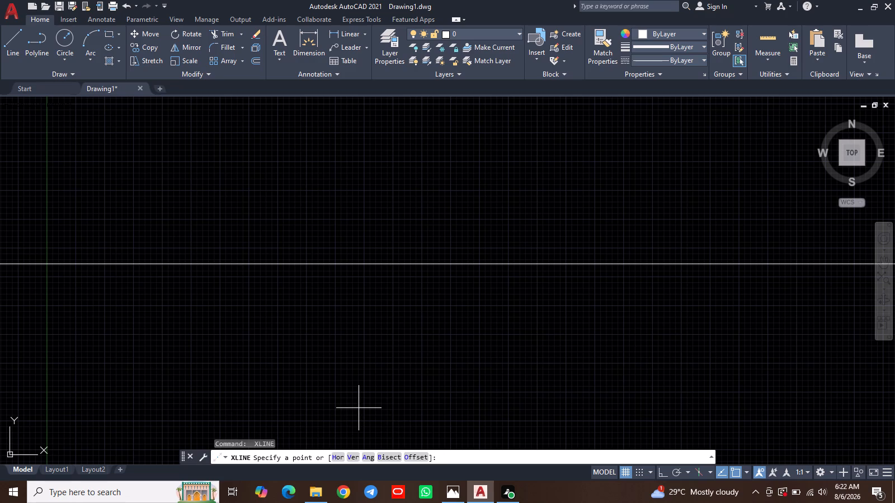
{"action": "left_click", "coordinate": [351, 458]}
{"action": "left_click", "coordinate": [315, 340]}
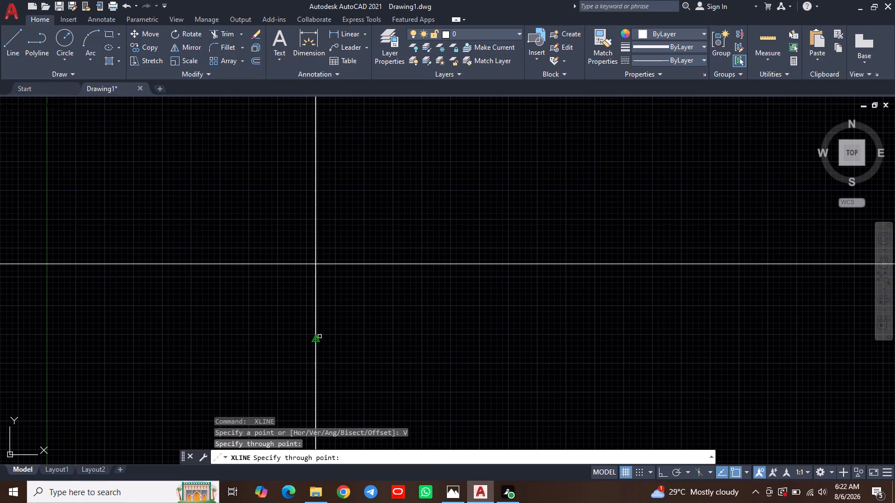
{"action": "key", "text": "Escape"}
Offset the vertical construction line 9 inches to the right and the horizontal one 9 inches upward.
{"action": "middle_click_drag", "start_coordinate": [413, 350], "coordinate": [426, 396]}
{"action": "middle_click_drag", "start_coordinate": [419, 373], "coordinate": [420, 379]}
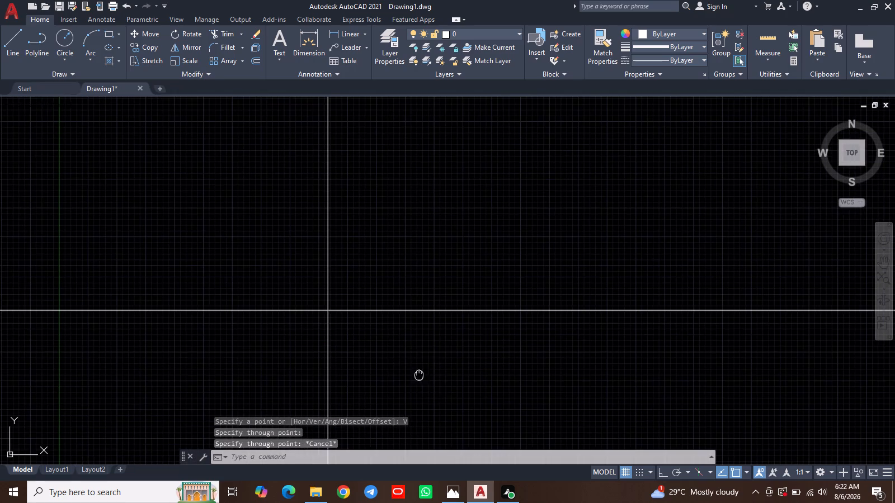
{"action": "middle_click_drag", "start_coordinate": [420, 379], "coordinate": [424, 432]}
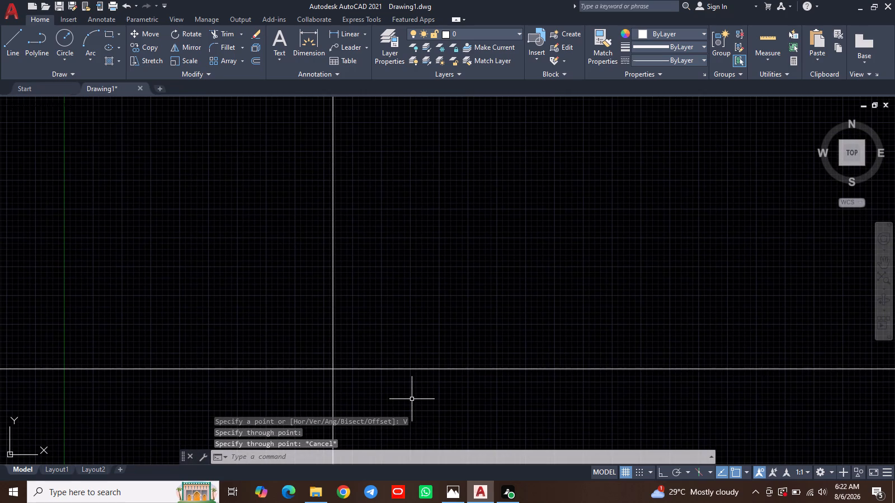
{"action": "key", "text": "o"}
{"action": "key", "text": "space"}
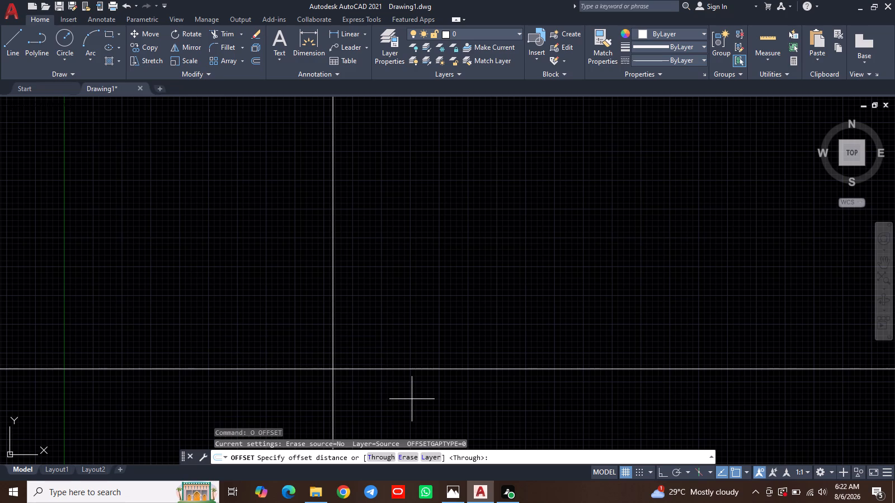
{"action": "type", "text": "9"}
{"action": "key", "text": "space"}
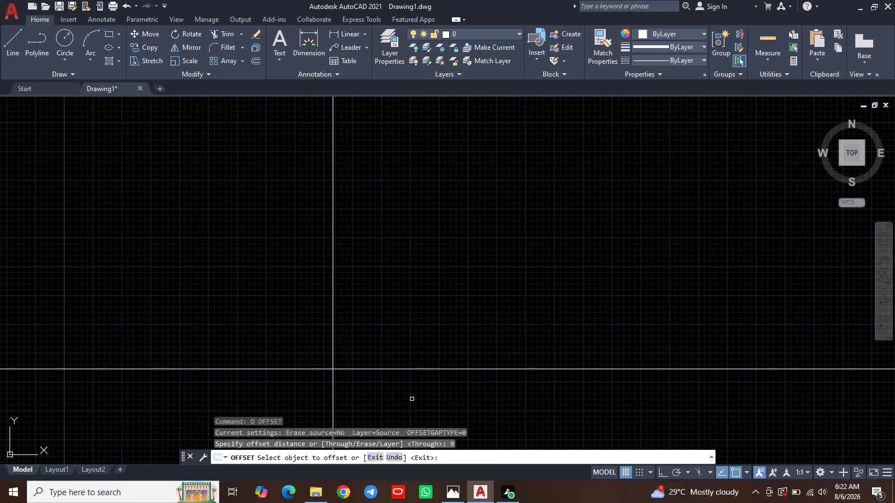
{"action": "left_click", "coordinate": [333, 301]}
{"action": "left_click", "coordinate": [360, 300]}
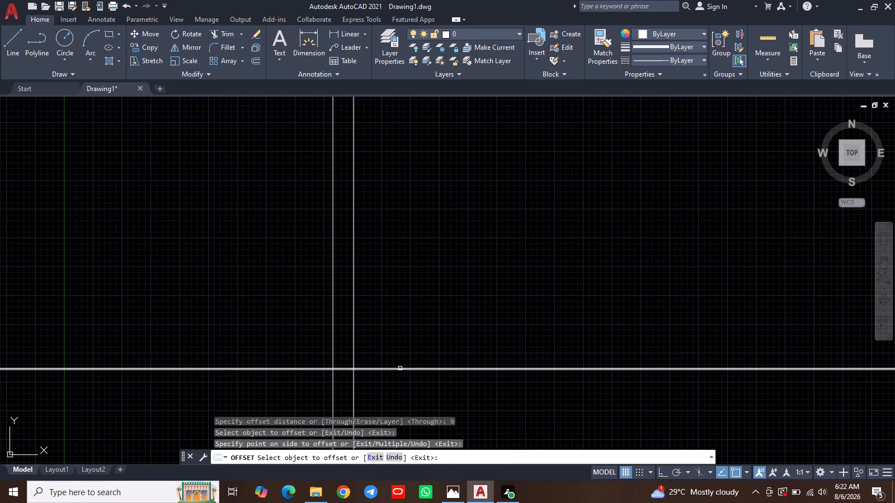
{"action": "left_click", "coordinate": [400, 368]}
{"action": "left_click", "coordinate": [403, 330]}
{"action": "middle_click_drag", "start_coordinate": [402, 319], "coordinate": [401, 378]}
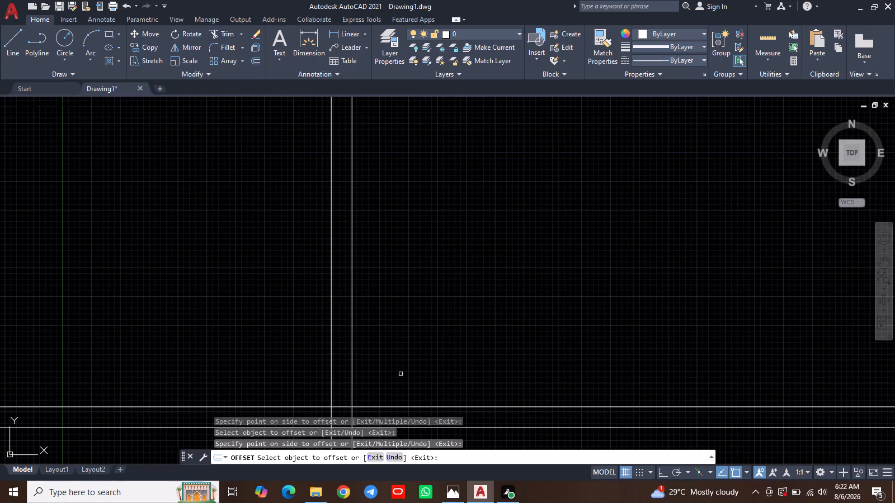
{"action": "key", "text": "Escape"}
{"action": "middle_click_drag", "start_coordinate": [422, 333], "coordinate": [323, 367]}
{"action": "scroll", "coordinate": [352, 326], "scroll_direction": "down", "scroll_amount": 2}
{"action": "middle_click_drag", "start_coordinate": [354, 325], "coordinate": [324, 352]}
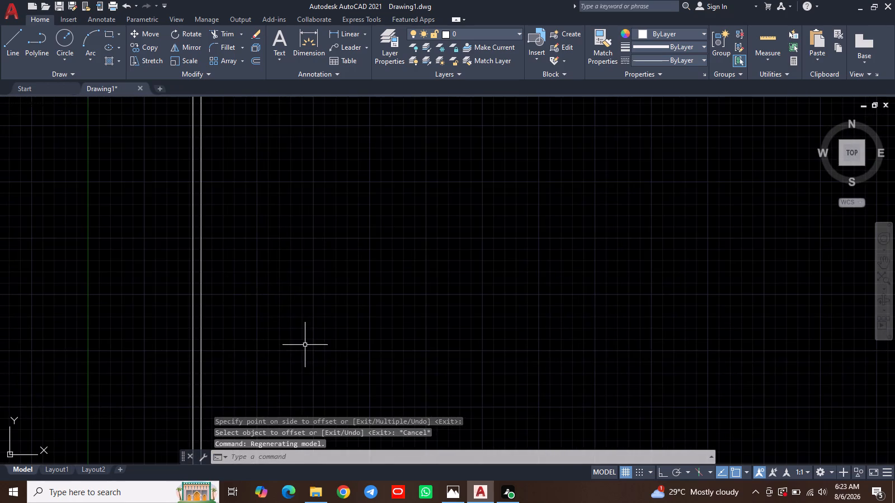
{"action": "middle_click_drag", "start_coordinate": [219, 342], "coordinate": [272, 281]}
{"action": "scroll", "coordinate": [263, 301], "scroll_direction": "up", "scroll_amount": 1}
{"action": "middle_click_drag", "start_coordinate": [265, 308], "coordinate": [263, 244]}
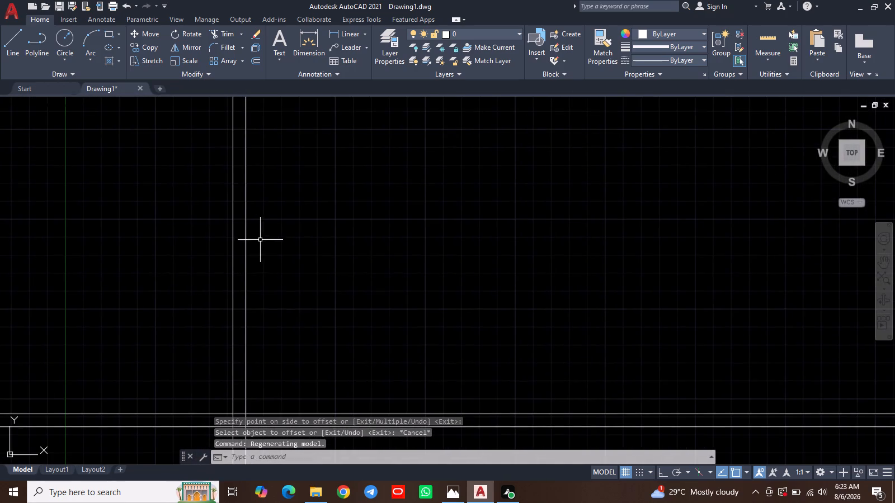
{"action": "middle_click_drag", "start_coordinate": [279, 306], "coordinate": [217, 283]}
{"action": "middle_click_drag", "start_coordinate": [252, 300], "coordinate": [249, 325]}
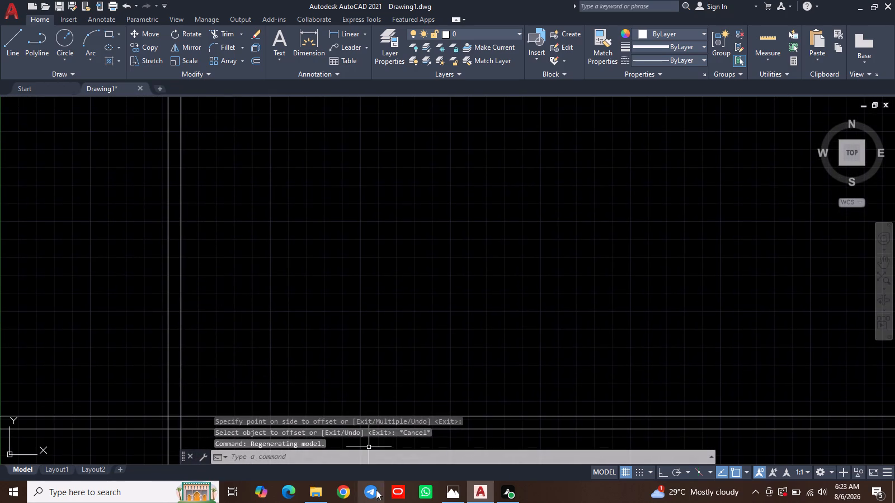
Switch to the reference image in Photos, examine the ground floor plan's room dimensions up close, and return to the AutoCAD drawing.
{"action": "left_click", "coordinate": [457, 499]}
{"action": "left_click", "coordinate": [292, 337]}
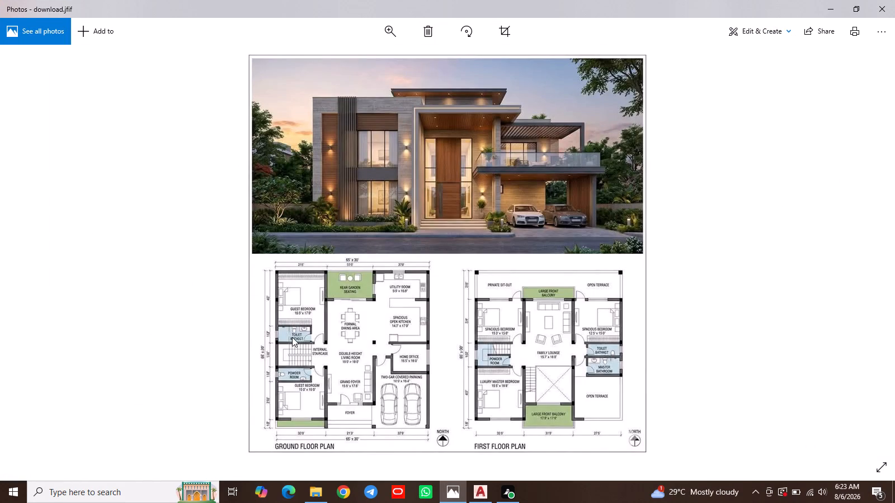
{"action": "left_click", "coordinate": [297, 334]}
{"action": "double_click", "coordinate": [284, 332]}
{"action": "middle_click_drag", "start_coordinate": [294, 345], "coordinate": [355, 216]}
{"action": "middle_click_drag", "start_coordinate": [223, 322], "coordinate": [262, 258]}
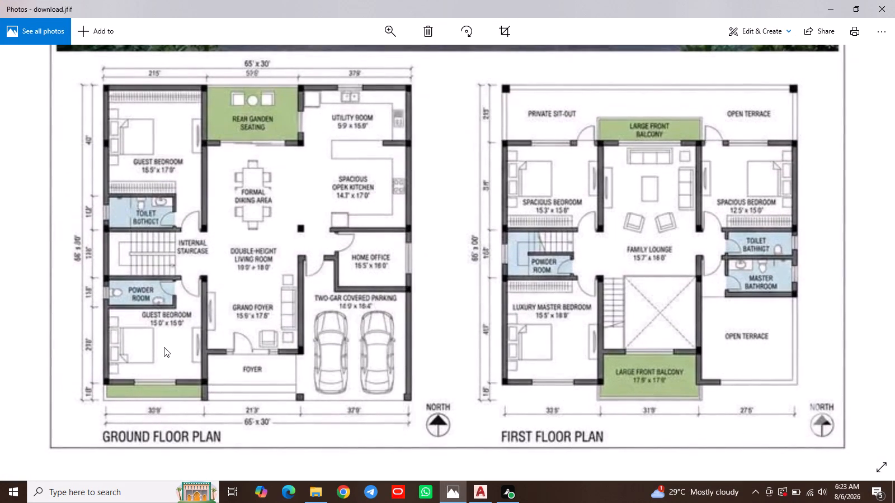
{"action": "middle_click_drag", "start_coordinate": [164, 348], "coordinate": [174, 334]}
{"action": "left_click", "coordinate": [483, 494]}
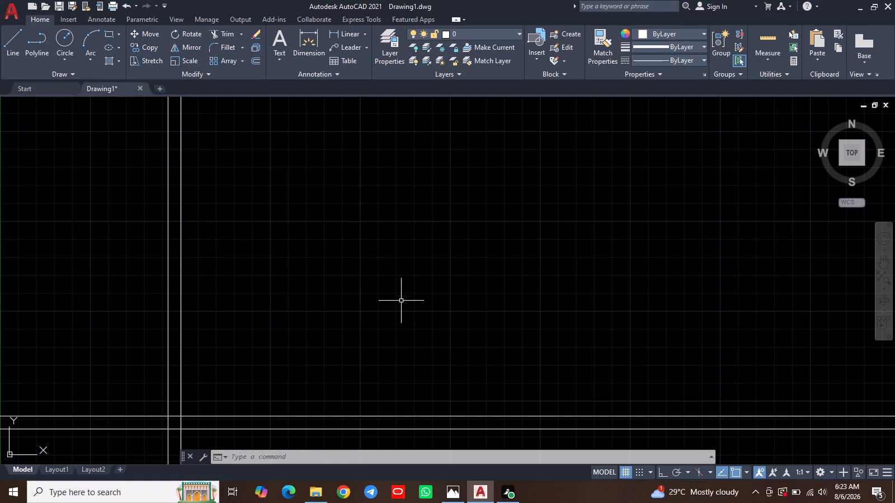
Offset the upper line of the horizontal pair 15' upward for the guest bedroom's interior depth.
{"action": "middle_click_drag", "start_coordinate": [416, 289], "coordinate": [423, 265]}
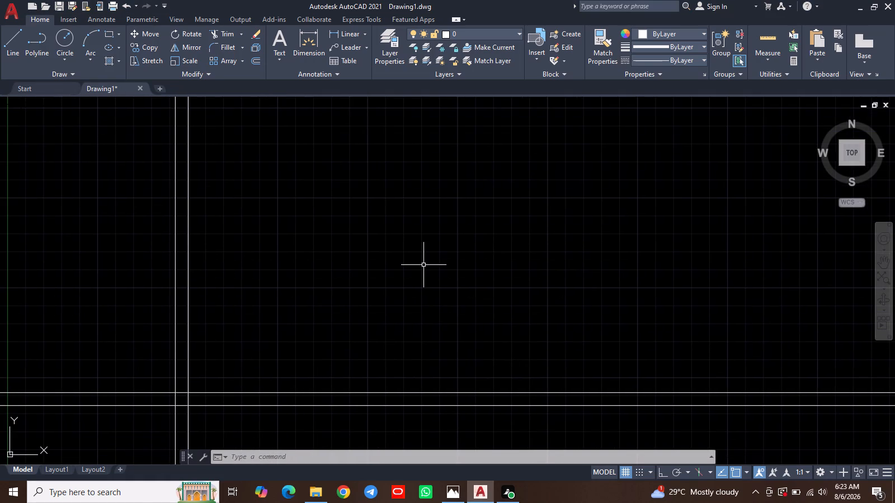
{"action": "type", "text": "o"}
{"action": "key", "text": "space"}
{"action": "type", "text": "15'"}
{"action": "key", "text": "space"}
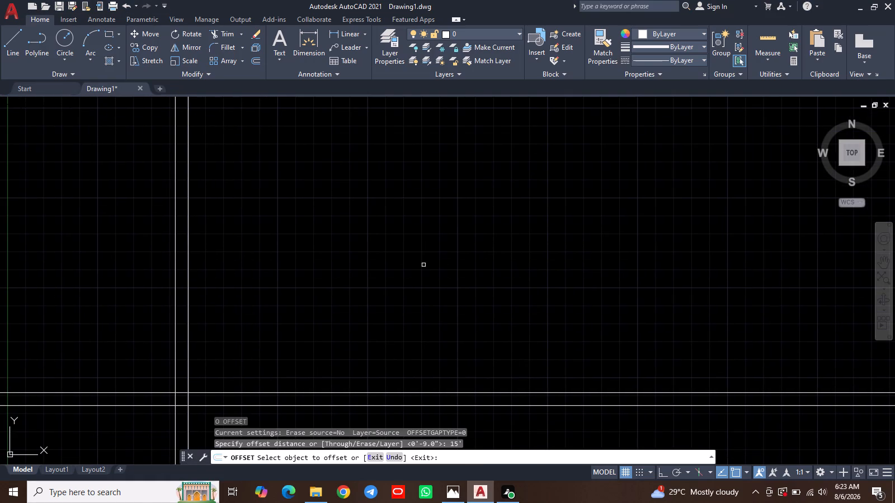
{"action": "left_click", "coordinate": [385, 392]}
{"action": "left_click", "coordinate": [398, 295]}
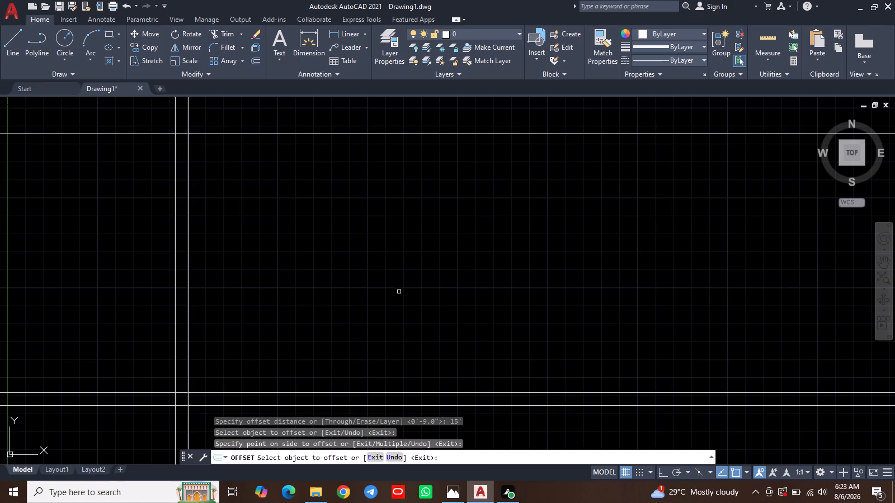
{"action": "middle_click_drag", "start_coordinate": [401, 243], "coordinate": [406, 346]}
{"action": "key", "text": "Escape"}
Offset the new upper horizontal line 9 inches upward to form the top wall's thickness.
{"action": "key", "text": "space"}
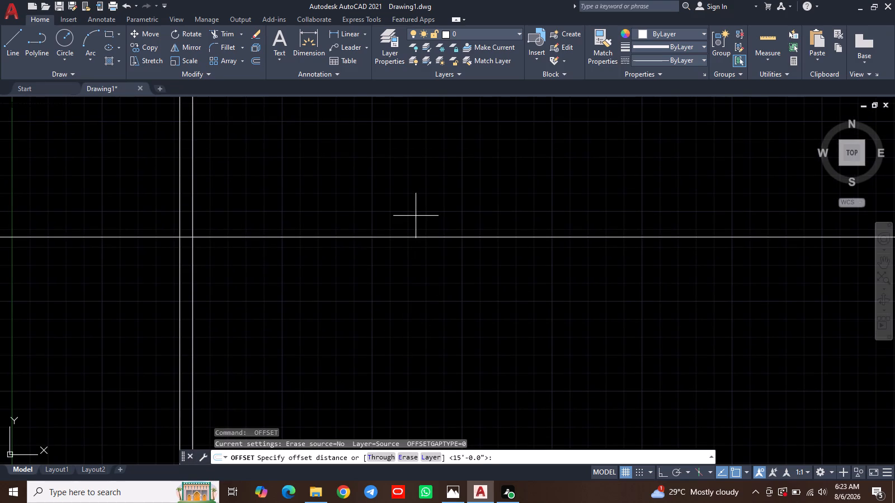
{"action": "type", "text": "9"}
{"action": "key", "text": "space"}
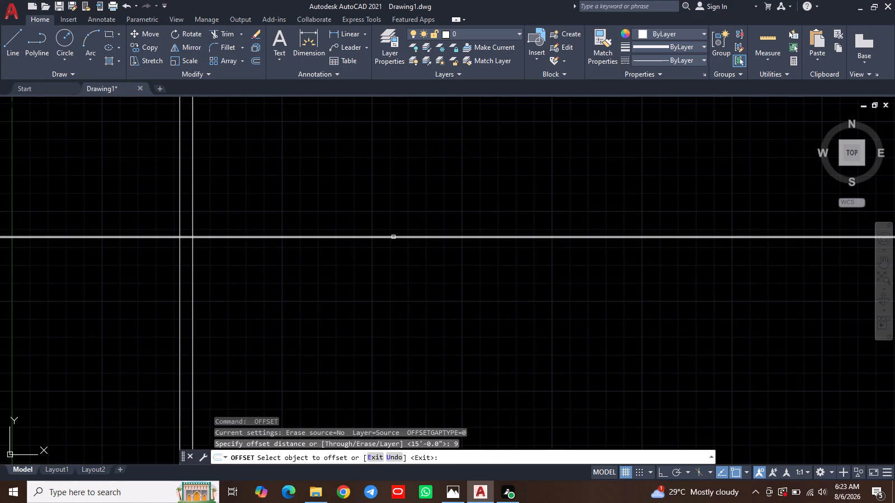
{"action": "left_click", "coordinate": [393, 237]}
{"action": "left_click", "coordinate": [399, 202]}
{"action": "key", "text": "Escape"}
Offset the right line of the vertical pair 15' to the right for the bedroom's interior width.
{"action": "middle_click_drag", "start_coordinate": [403, 183], "coordinate": [385, 202]}
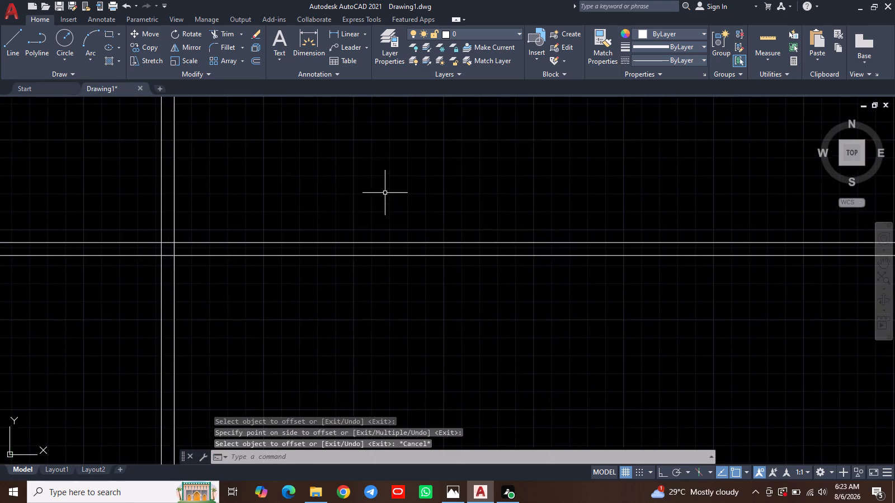
{"action": "scroll", "coordinate": [385, 193], "scroll_direction": "down", "scroll_amount": 3}
{"action": "middle_click_drag", "start_coordinate": [402, 186], "coordinate": [380, 186]}
{"action": "scroll", "coordinate": [342, 246], "scroll_direction": "up", "scroll_amount": 1}
{"action": "middle_click_drag", "start_coordinate": [342, 246], "coordinate": [345, 249]}
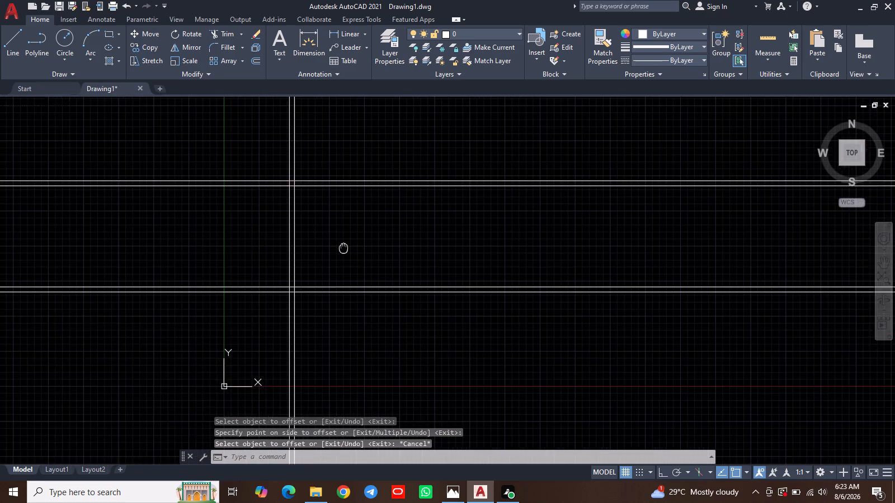
{"action": "middle_click_drag", "start_coordinate": [345, 249], "coordinate": [350, 256]}
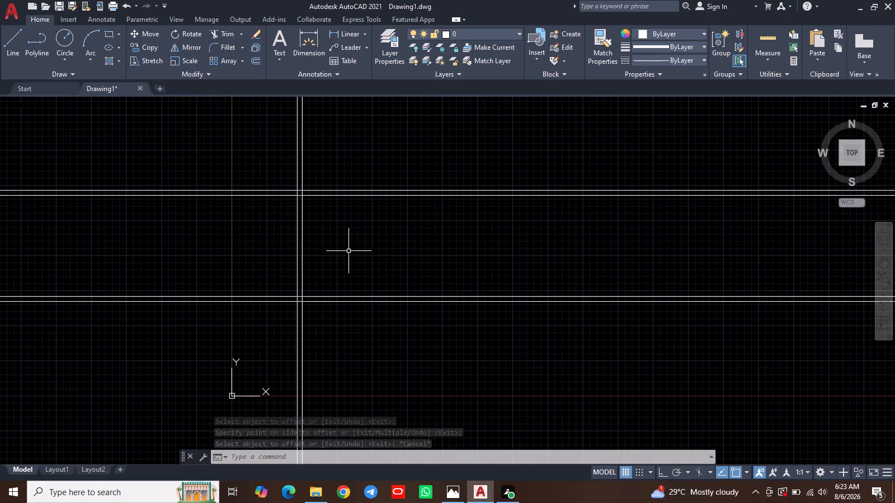
{"action": "type", "text": "o"}
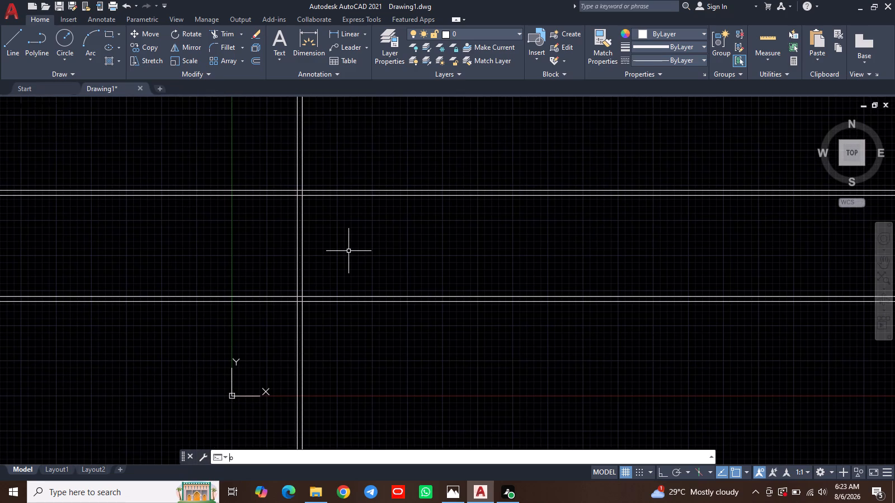
{"action": "key", "text": "space"}
{"action": "type", "text": "15'"}
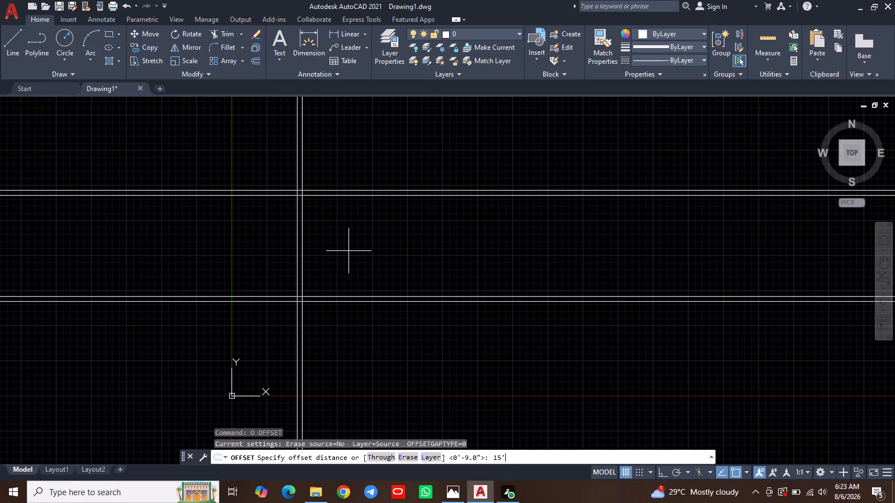
{"action": "key", "text": "space"}
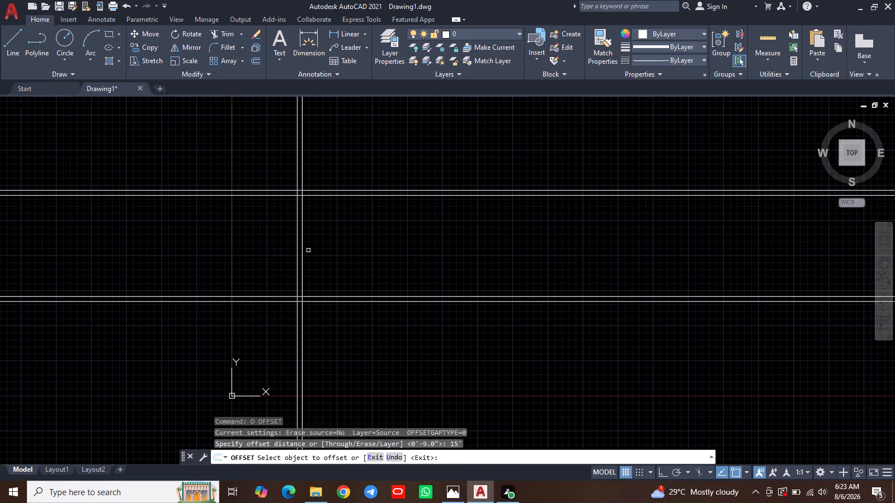
{"action": "left_click", "coordinate": [302, 253]}
{"action": "left_click", "coordinate": [507, 258]}
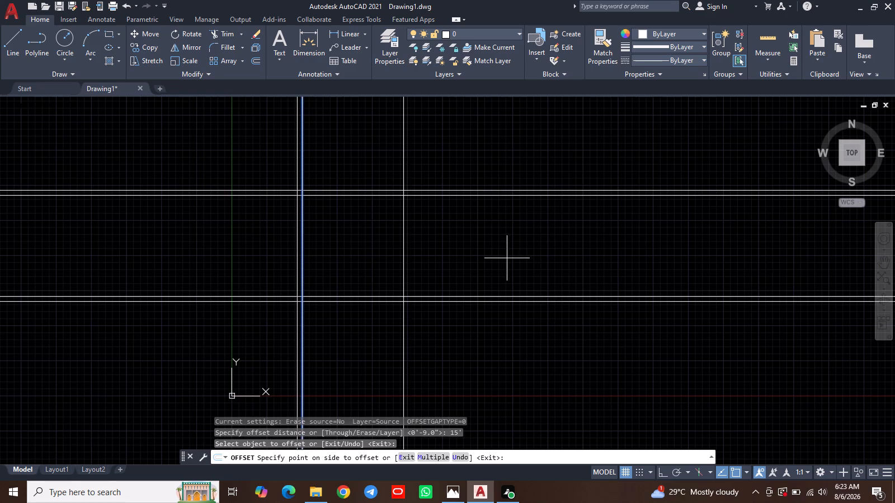
{"action": "key", "text": "Escape"}
Offset the new vertical line 9 inches to the right for the wall thickness and regenerate the drawing.
{"action": "type", "text": "o"}
{"action": "key", "text": "space"}
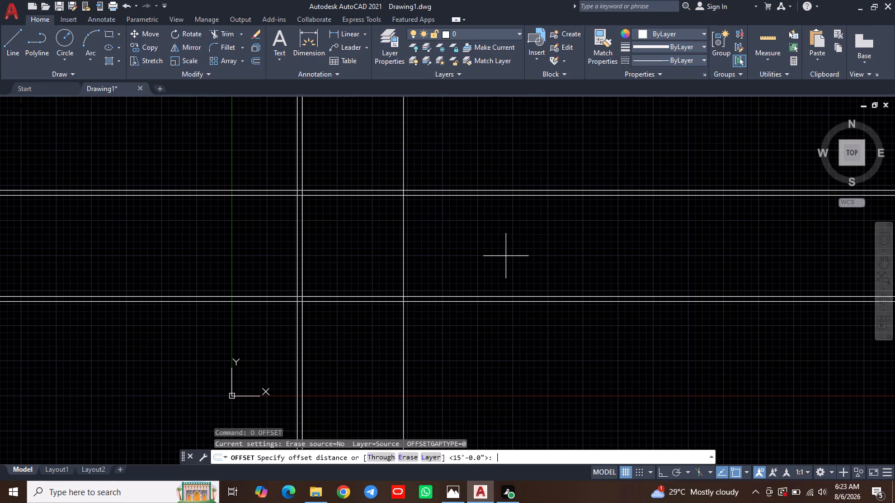
{"action": "type", "text": "9"}
{"action": "key", "text": "space"}
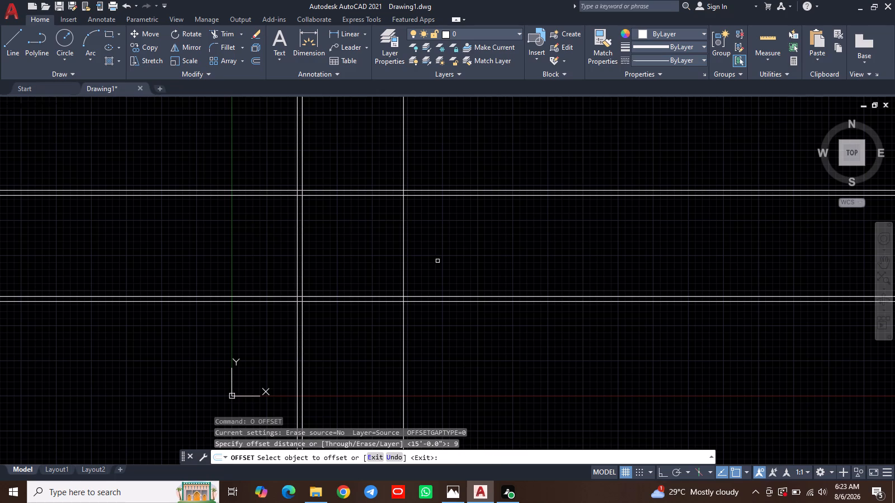
{"action": "left_click", "coordinate": [403, 257]}
{"action": "left_click", "coordinate": [435, 259]}
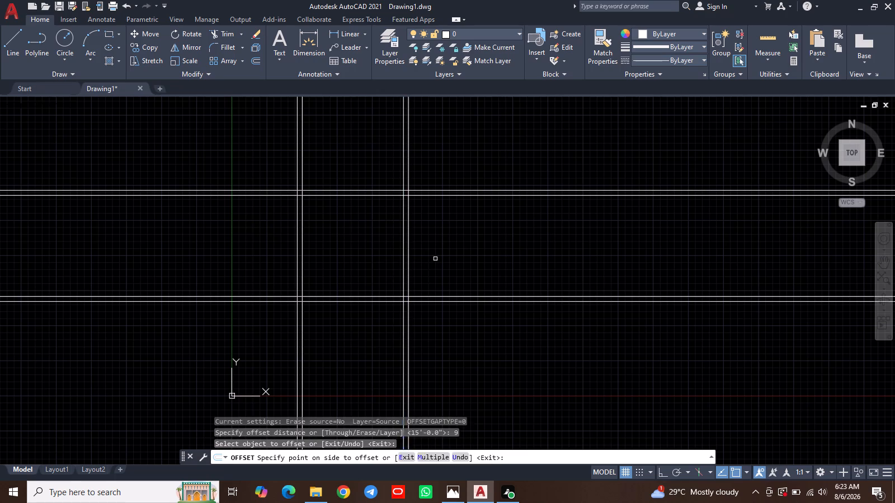
{"action": "middle_click_drag", "start_coordinate": [451, 255], "coordinate": [465, 305]}
{"action": "key", "text": "Escape"}
{"action": "middle_click_drag", "start_coordinate": [473, 271], "coordinate": [474, 285]}
{"action": "type", "text": "re"}
{"action": "key", "text": "space"}
{"action": "key", "text": "Escape"}
{"action": "key", "text": "Escape"}
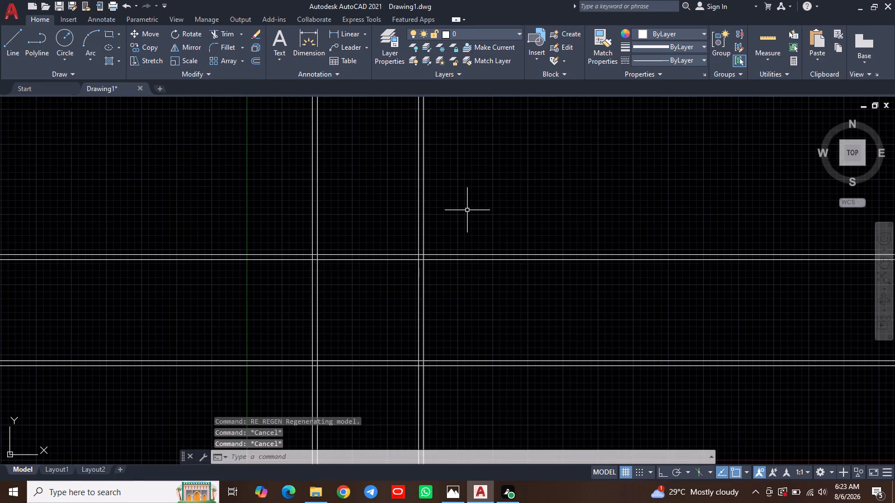
Trim the right vertical pair above the top wall and the top horizontal pair beyond the right wall to form the room's upper-right corner.
{"action": "type", "text": "tr"}
{"action": "key", "text": "space"}
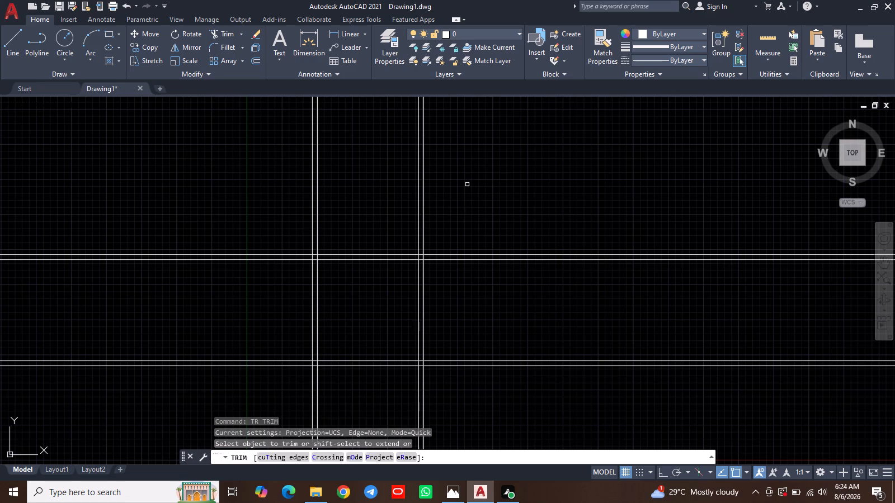
{"action": "left_click", "coordinate": [467, 182]}
{"action": "left_click", "coordinate": [409, 198]}
{"action": "left_click", "coordinate": [534, 220]}
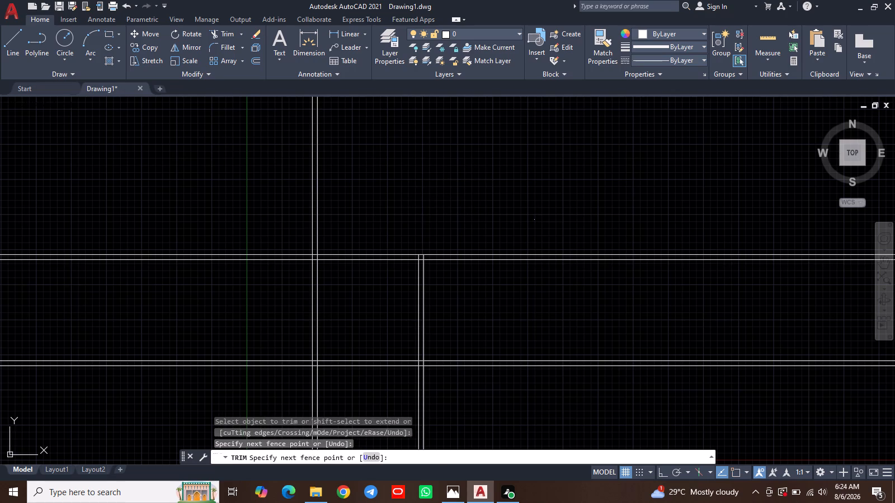
{"action": "left_click", "coordinate": [539, 279]}
{"action": "key", "text": "Escape"}
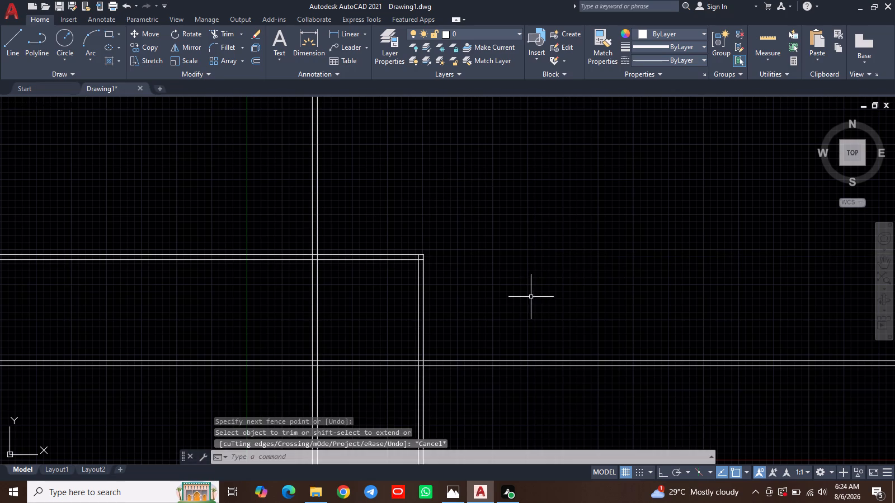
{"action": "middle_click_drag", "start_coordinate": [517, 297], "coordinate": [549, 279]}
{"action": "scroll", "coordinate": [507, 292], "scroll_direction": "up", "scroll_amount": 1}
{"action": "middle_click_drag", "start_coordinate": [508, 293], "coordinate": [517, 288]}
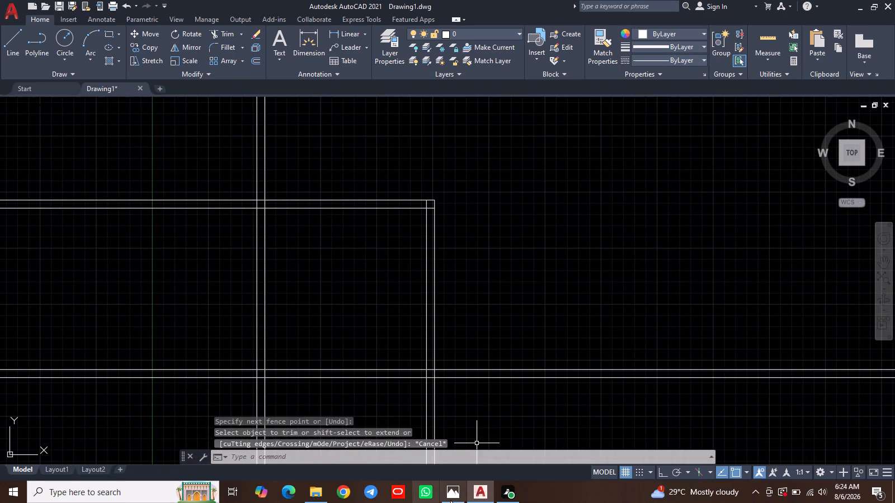
Trim both vertical pairs below the bottom wall and both horizontal pairs beyond the left wall to close the small corner room.
{"action": "middle_click_drag", "start_coordinate": [468, 425], "coordinate": [477, 276]}
{"action": "scroll", "coordinate": [480, 276], "scroll_direction": "down", "scroll_amount": 3}
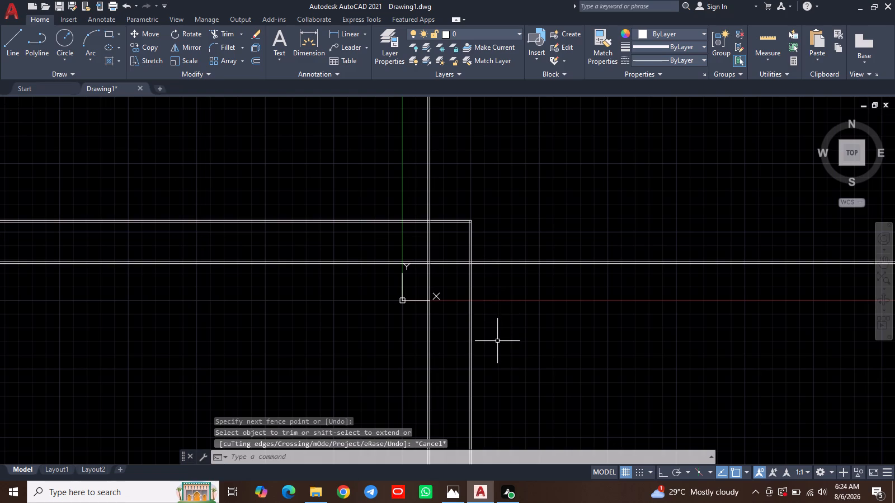
{"action": "type", "text": "tr"}
{"action": "key", "text": "space"}
{"action": "left_click", "coordinate": [532, 344]}
{"action": "left_click", "coordinate": [265, 372]}
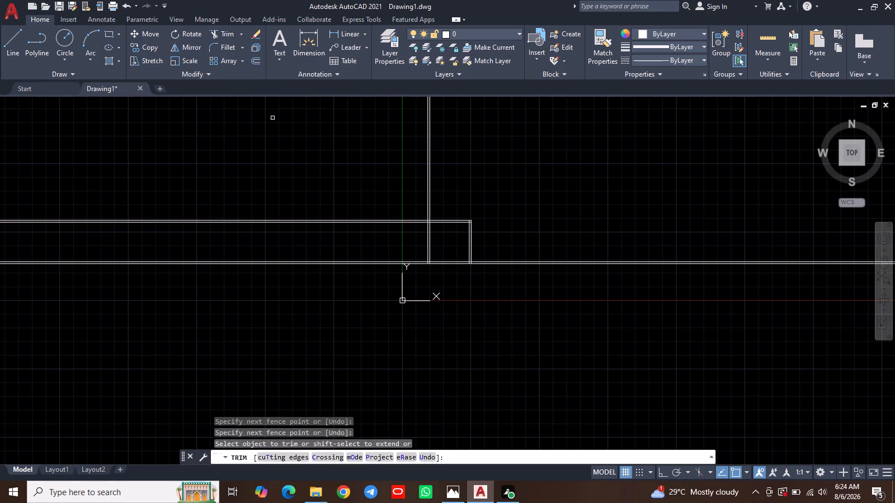
{"action": "left_click_drag", "start_coordinate": [272, 118], "coordinate": [274, 125]}
{"action": "left_click", "coordinate": [267, 396]}
{"action": "middle_click_drag", "start_coordinate": [282, 359], "coordinate": [235, 407]}
{"action": "key", "text": "Escape"}
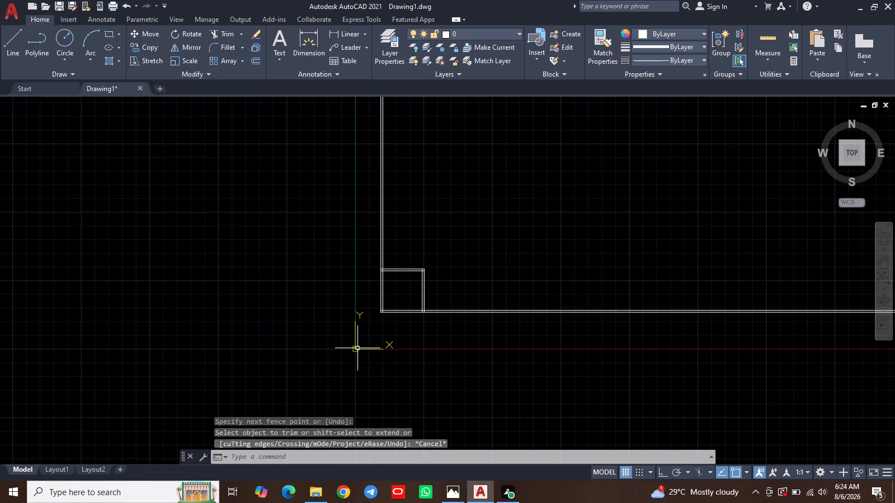
Move the UCS origin to an empty spot farther down and left of the plan's lower-left corner.
{"action": "left_click", "coordinate": [357, 348]}
{"action": "left_click", "coordinate": [355, 350]}
{"action": "middle_click_drag", "start_coordinate": [92, 441], "coordinate": [188, 347]}
{"action": "left_click", "coordinate": [178, 383]}
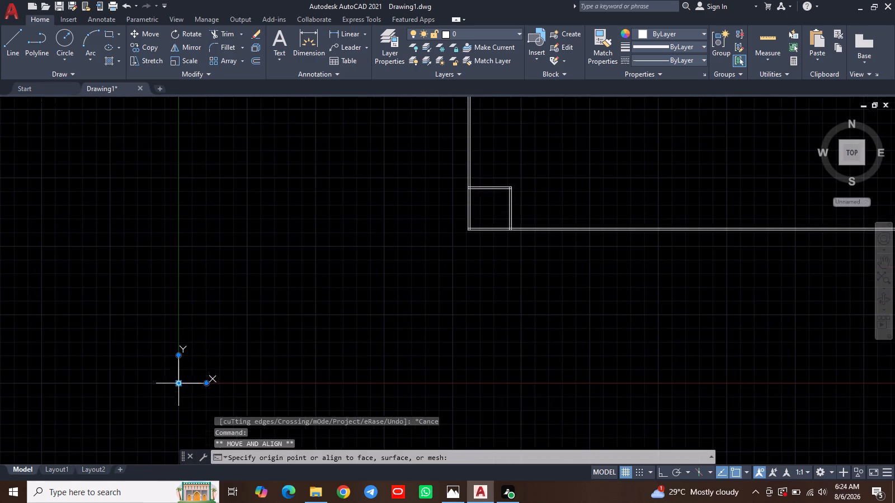
{"action": "middle_click_drag", "start_coordinate": [311, 341], "coordinate": [61, 450]}
{"action": "middle_click_drag", "start_coordinate": [271, 339], "coordinate": [403, 246]}
{"action": "scroll", "coordinate": [411, 236], "scroll_direction": "down", "scroll_amount": 2}
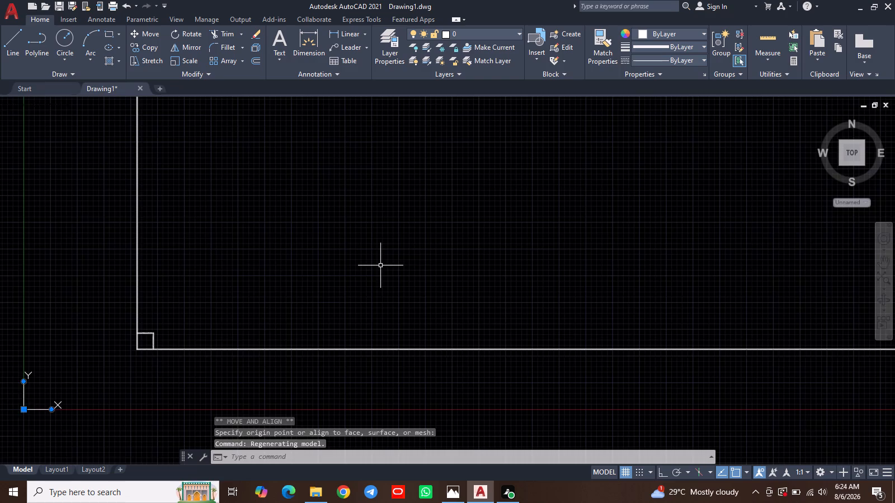
{"action": "middle_click_drag", "start_coordinate": [384, 267], "coordinate": [467, 246]}
{"action": "scroll", "coordinate": [152, 334], "scroll_direction": "up", "scroll_amount": 3}
{"action": "middle_click_drag", "start_coordinate": [307, 295], "coordinate": [249, 292]}
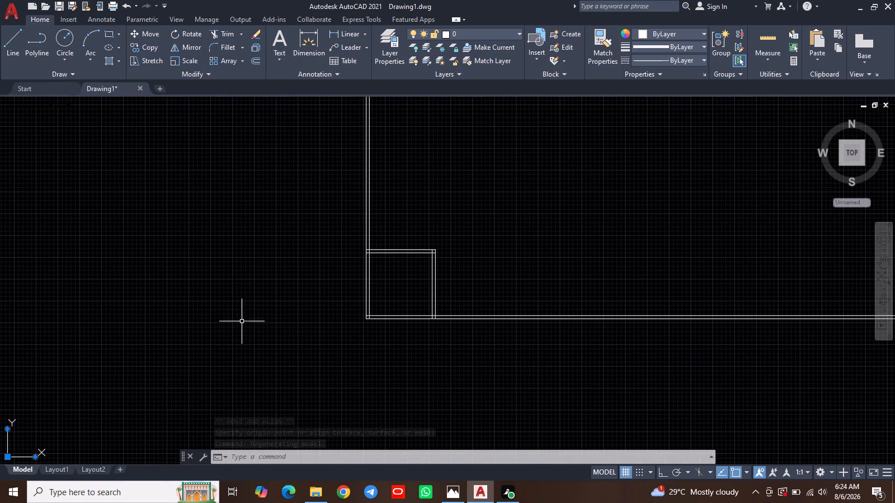
Switch to the reference image and examine the ground floor plan for the rooms next to the guest bedroom, returning to AutoCAD.
{"action": "left_click", "coordinate": [447, 495]}
{"action": "middle_click_drag", "start_coordinate": [281, 336], "coordinate": [341, 310]}
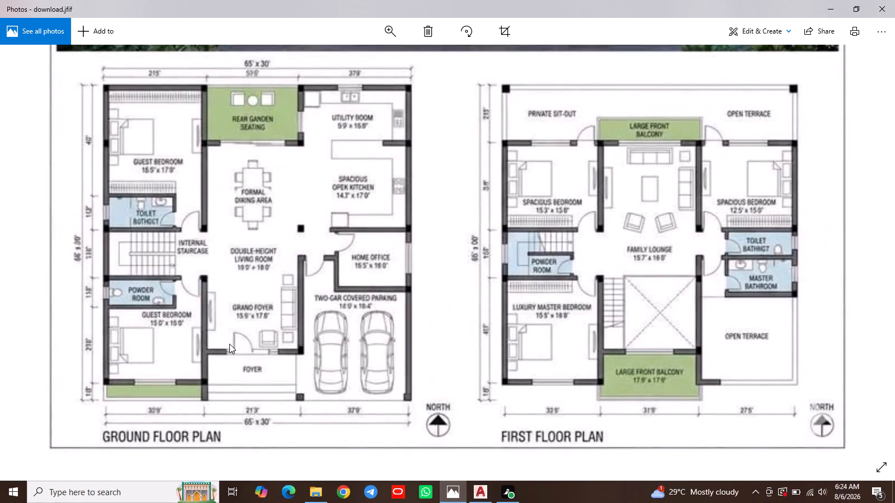
{"action": "middle_click_drag", "start_coordinate": [230, 343], "coordinate": [229, 304]}
{"action": "left_click", "coordinate": [482, 496]}
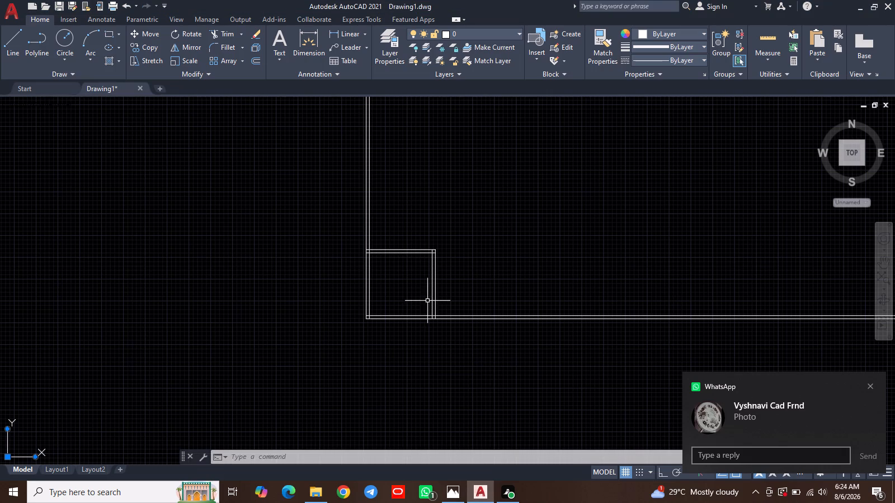
{"action": "left_click", "coordinate": [874, 384]}
With Ortho on, draw lines 3' up and 15' right from where the room's outer right line meets the bottom wall's inner line.
{"action": "middle_click_drag", "start_coordinate": [570, 354], "coordinate": [495, 381]}
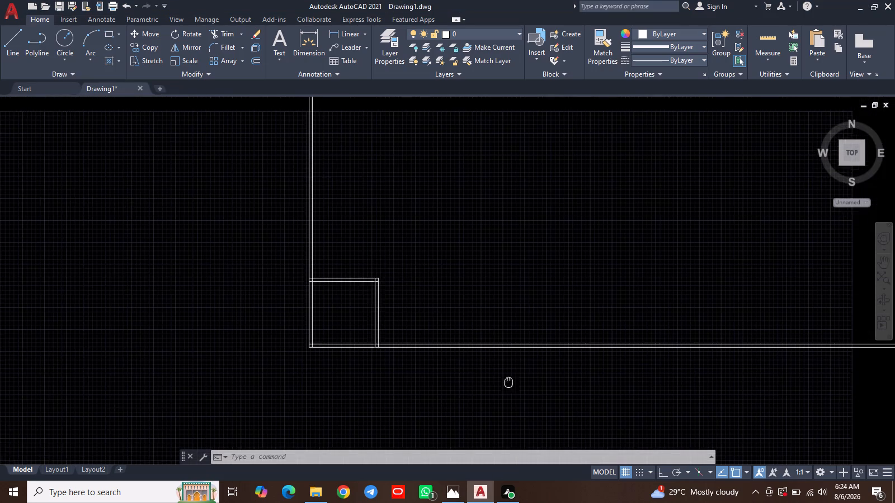
{"action": "middle_click_drag", "start_coordinate": [495, 381], "coordinate": [482, 381]}
{"action": "scroll", "coordinate": [345, 371], "scroll_direction": "up", "scroll_amount": 1}
{"action": "middle_click_drag", "start_coordinate": [345, 371], "coordinate": [345, 412]}
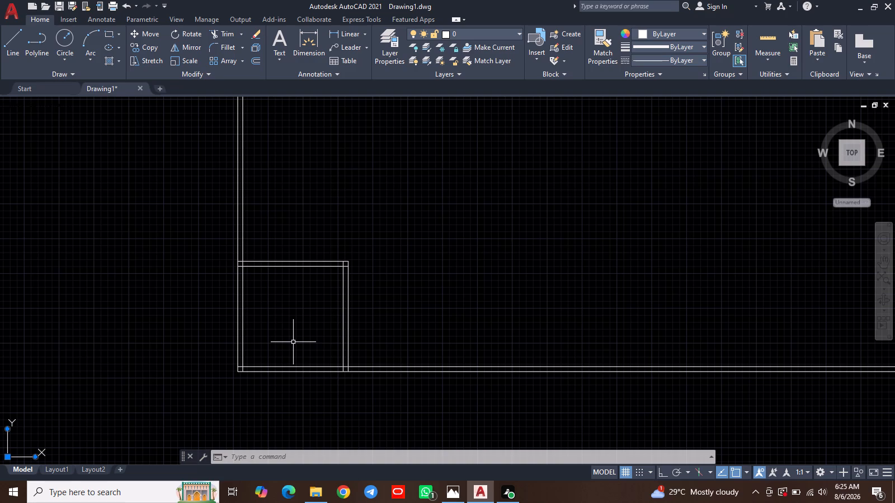
{"action": "type", "text": "l"}
{"action": "key", "text": "space"}
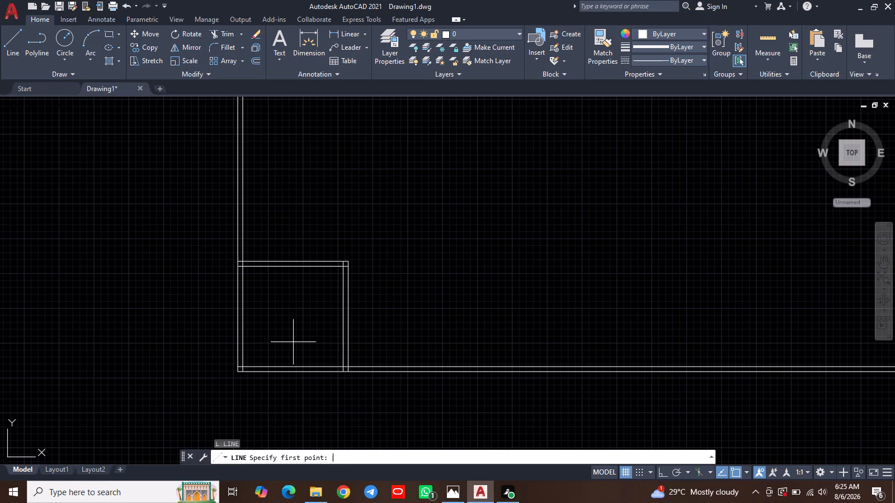
{"action": "scroll", "coordinate": [344, 347], "scroll_direction": "up", "scroll_amount": 2}
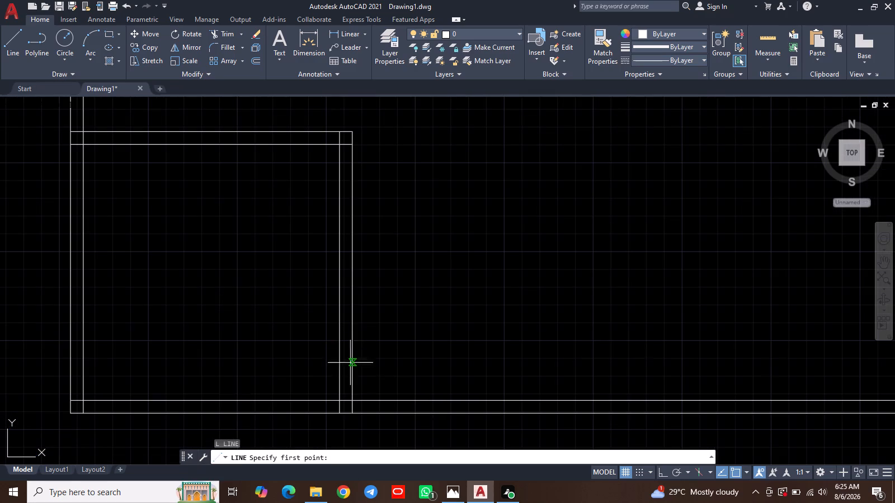
{"action": "left_click", "coordinate": [354, 399]}
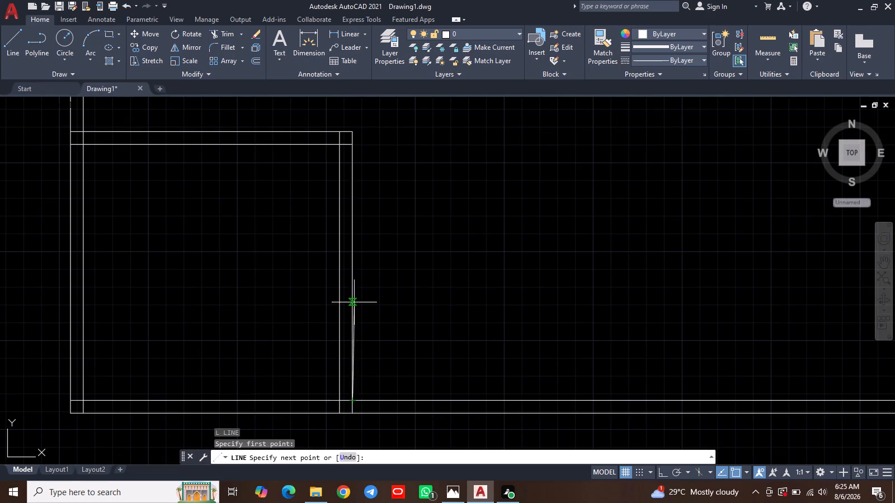
{"action": "left_click", "coordinate": [663, 472]}
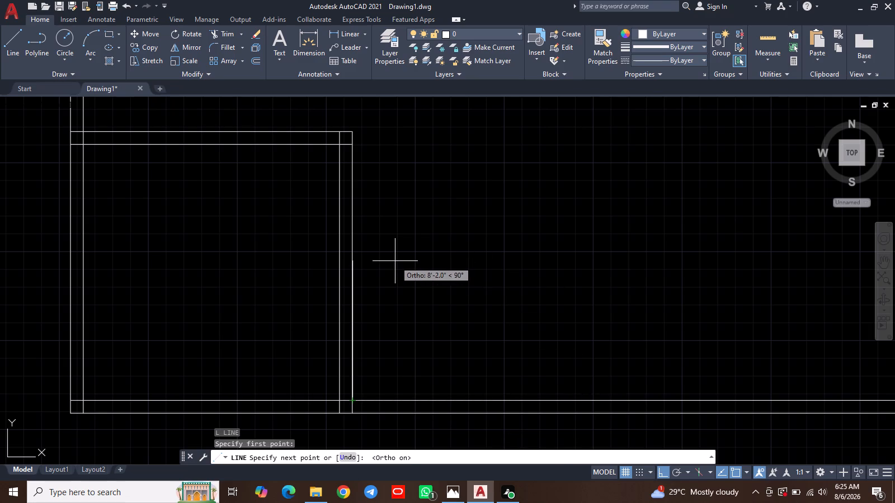
{"action": "type", "text": "3'"}
{"action": "key", "text": "space"}
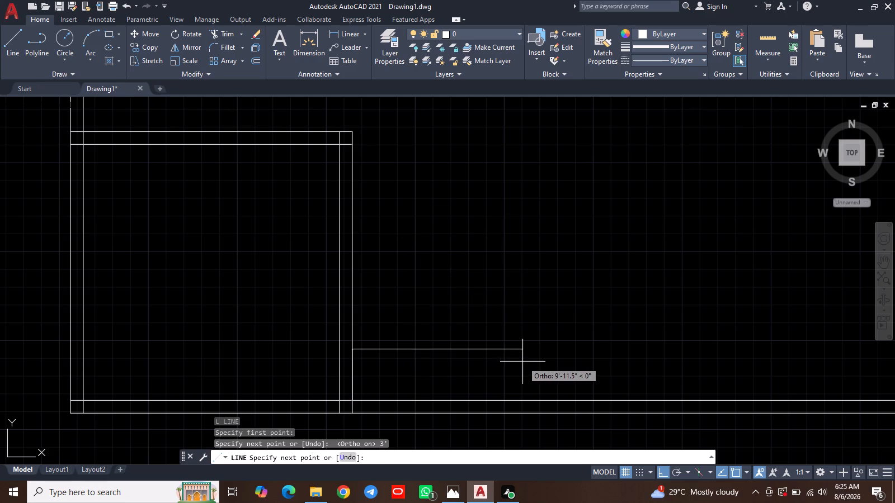
{"action": "type", "text": "15'"}
{"action": "key", "text": "space"}
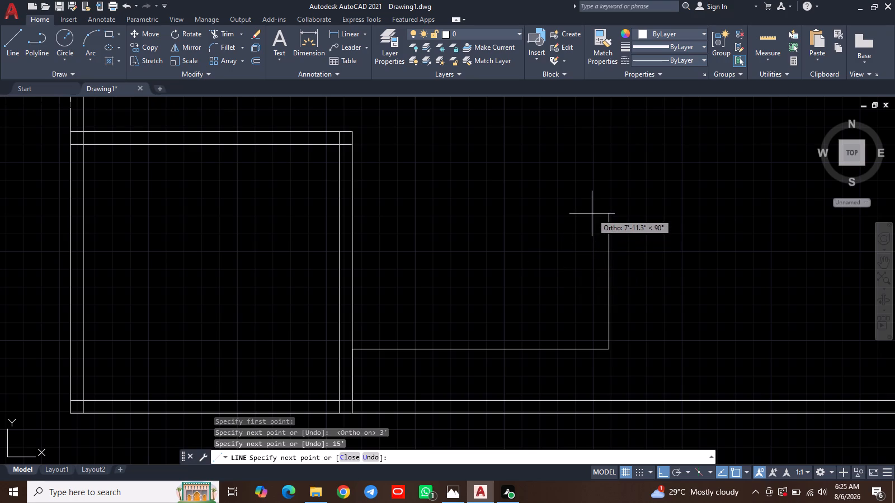
Continue the outline 17' up from its right end, and left to the inner line of the left wall.
{"action": "middle_click_drag", "start_coordinate": [592, 213], "coordinate": [572, 212]}
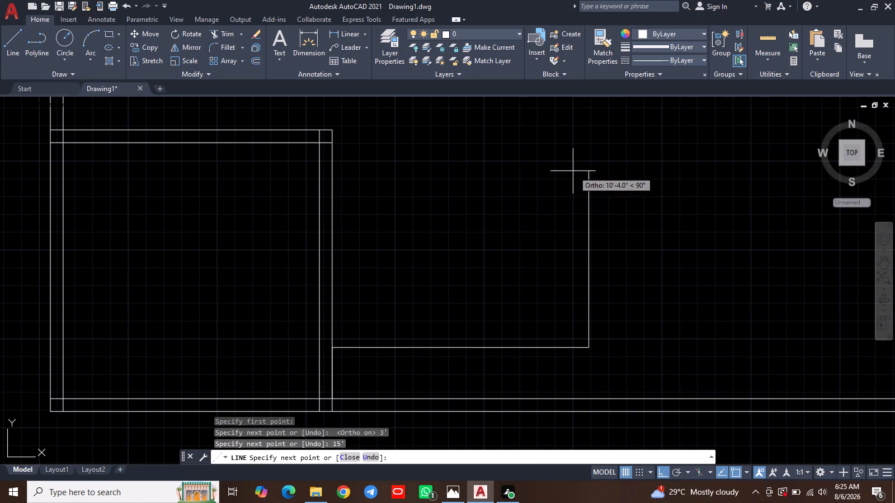
{"action": "middle_click_drag", "start_coordinate": [572, 218], "coordinate": [570, 265]}
{"action": "middle_click_drag", "start_coordinate": [586, 138], "coordinate": [590, 206]}
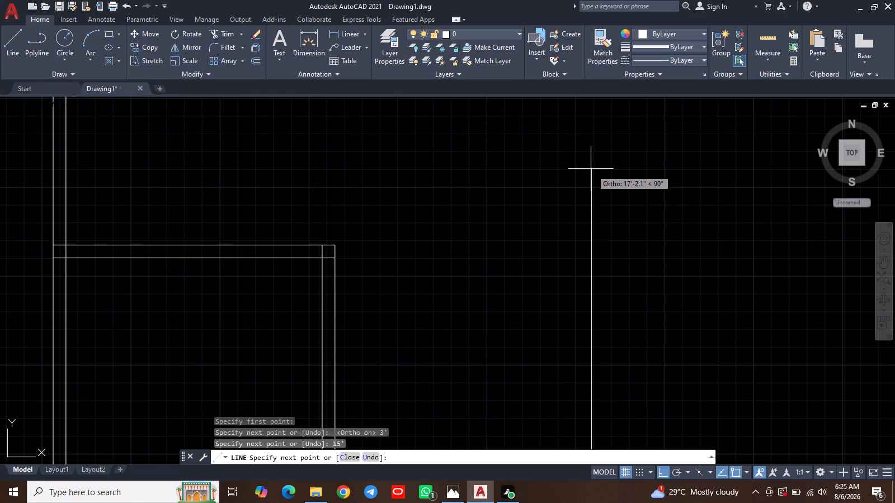
{"action": "type", "text": "17'"}
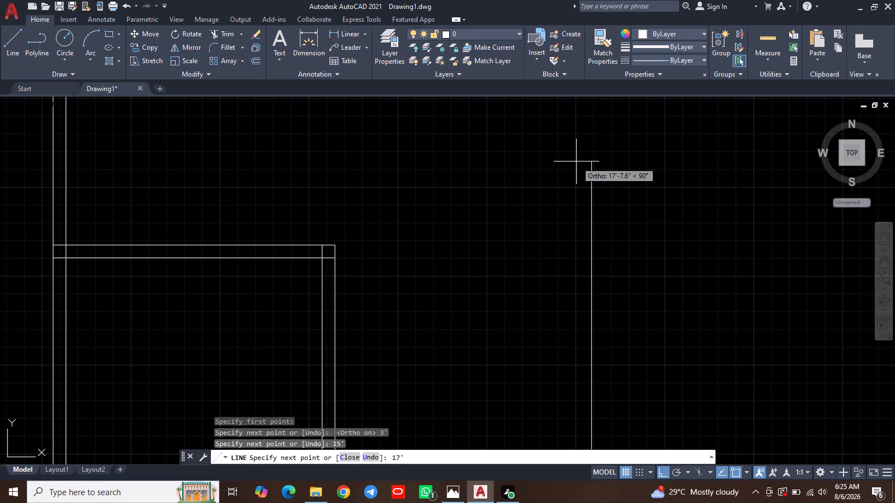
{"action": "key", "text": "space"}
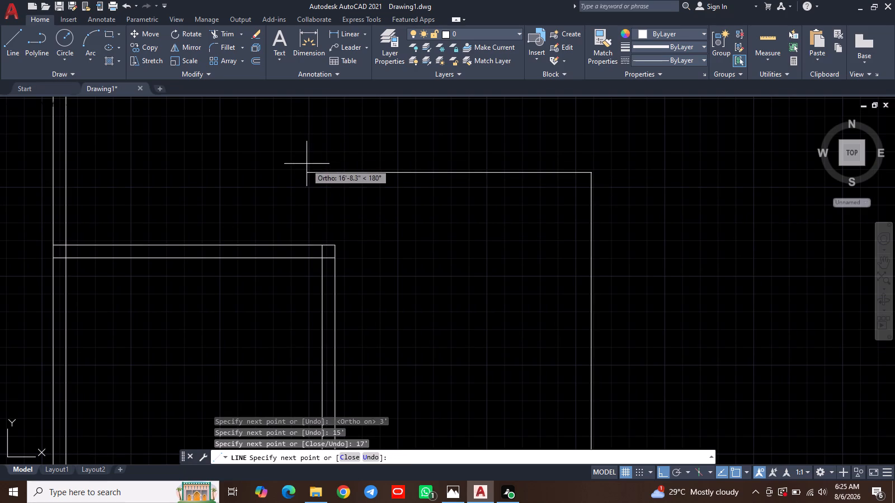
{"action": "scroll", "coordinate": [307, 168], "scroll_direction": "up", "scroll_amount": 1}
{"action": "middle_click_drag", "start_coordinate": [352, 183], "coordinate": [420, 177]}
{"action": "scroll", "coordinate": [420, 177], "scroll_direction": "down", "scroll_amount": 3}
{"action": "scroll", "coordinate": [319, 175], "scroll_direction": "up", "scroll_amount": 2}
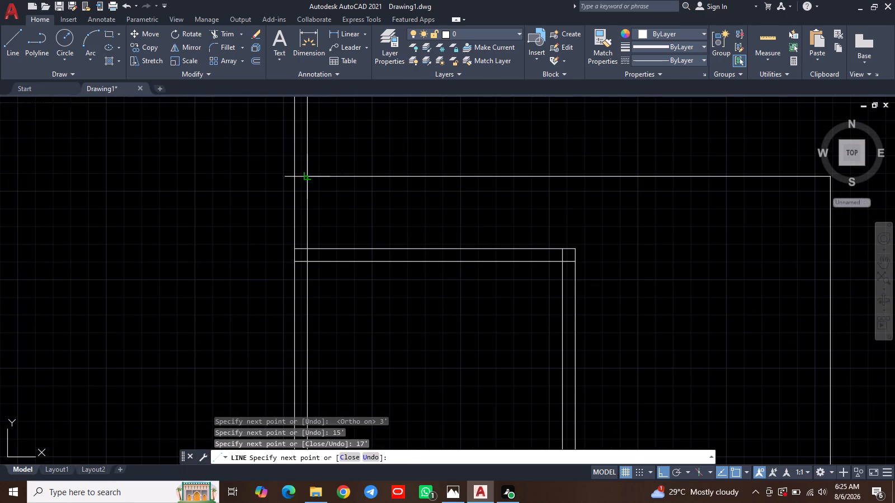
{"action": "left_click", "coordinate": [305, 175]}
{"action": "key", "text": "Escape"}
{"action": "middle_click_drag", "start_coordinate": [417, 197], "coordinate": [281, 181]}
{"action": "scroll", "coordinate": [285, 182], "scroll_direction": "down", "scroll_amount": 1}
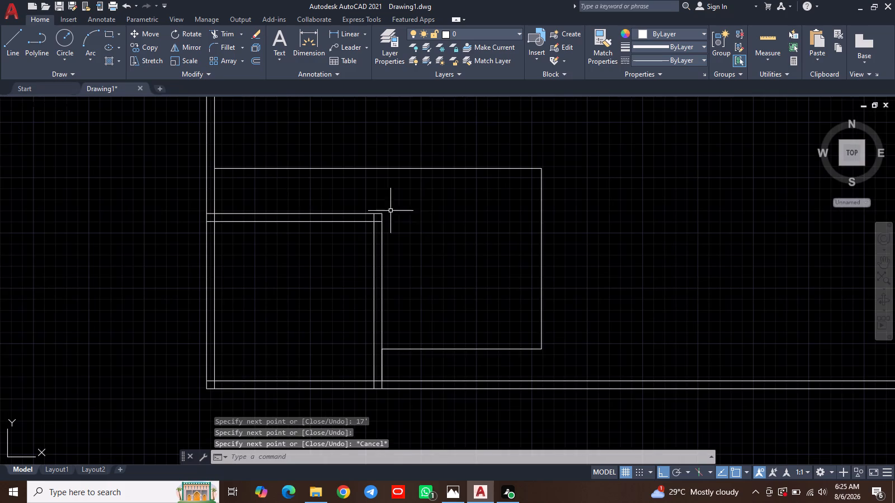
Offset the new outline's bottom line upward and its right line inward by 9 inches for the wall thickness.
{"action": "middle_click", "coordinate": [445, 225]}
{"action": "type", "text": "o"}
{"action": "key", "text": "space"}
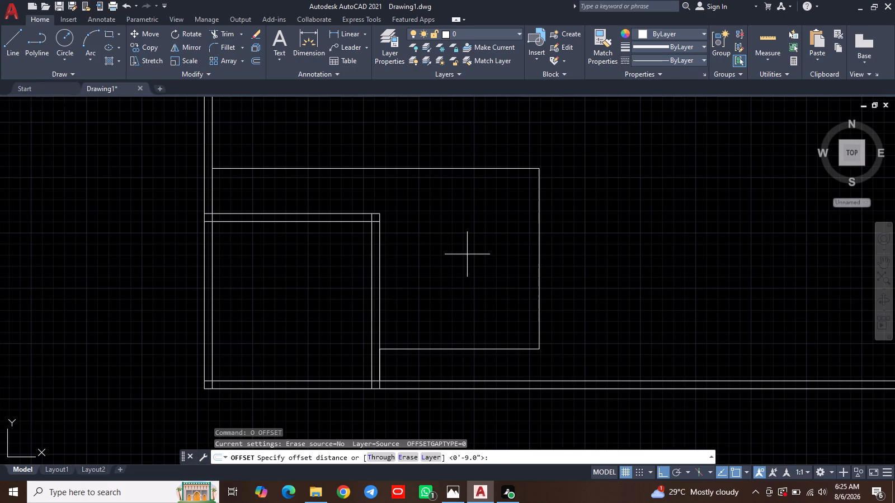
{"action": "type", "text": "9"}
{"action": "key", "text": "space"}
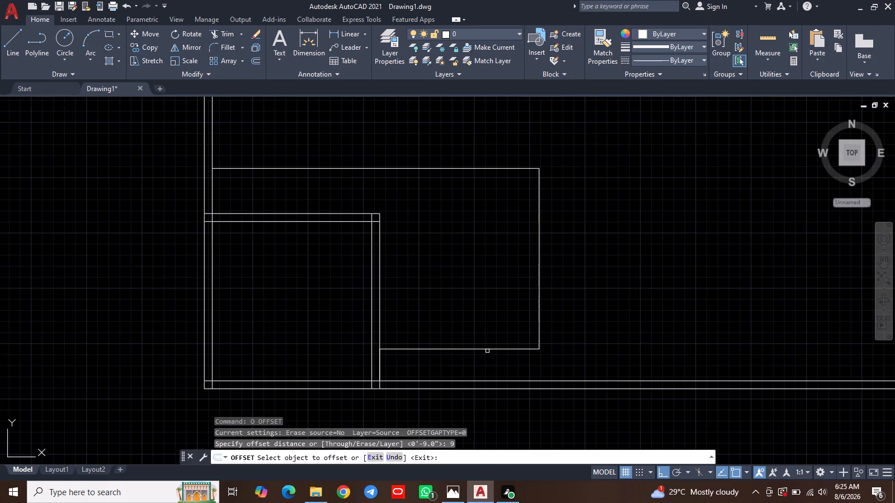
{"action": "left_click", "coordinate": [487, 349]}
{"action": "left_click", "coordinate": [492, 326]}
{"action": "left_click", "coordinate": [539, 297]}
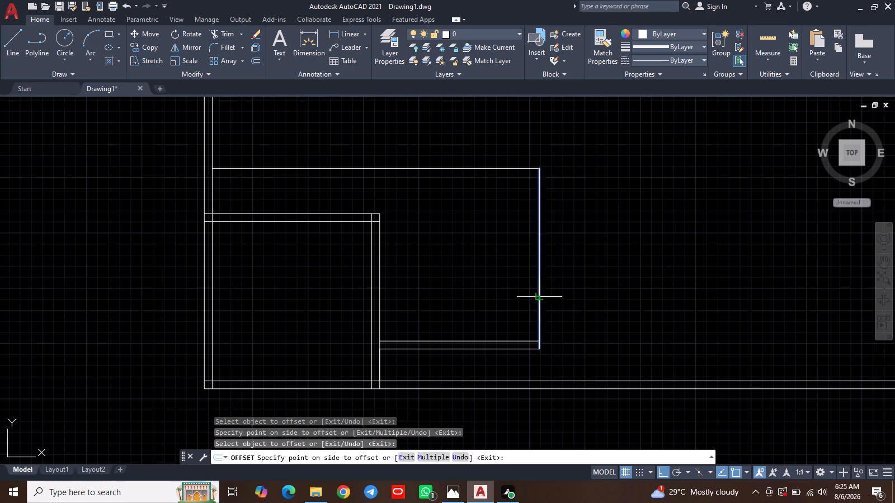
{"action": "left_click", "coordinate": [506, 297]}
{"action": "middle_click_drag", "start_coordinate": [475, 262], "coordinate": [492, 299]}
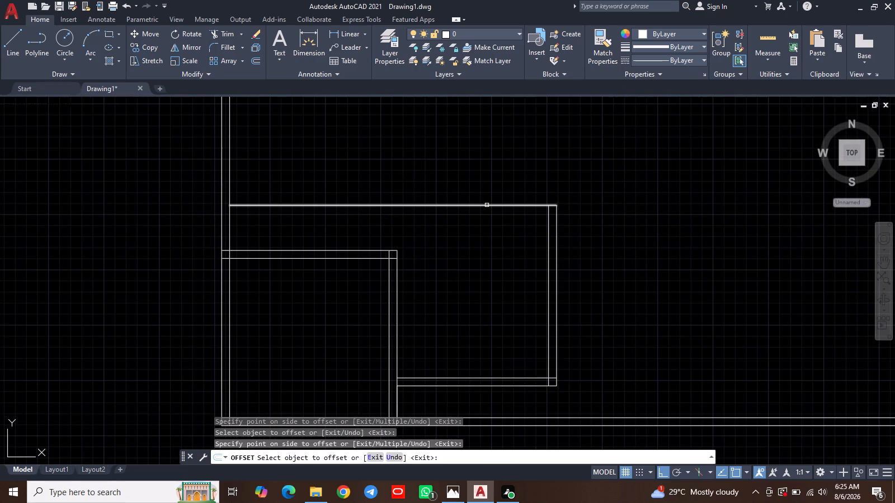
{"action": "key", "text": "Escape"}
Erase the lower line of the small corner room's top wall.
{"action": "middle_click_drag", "start_coordinate": [358, 271], "coordinate": [375, 271]}
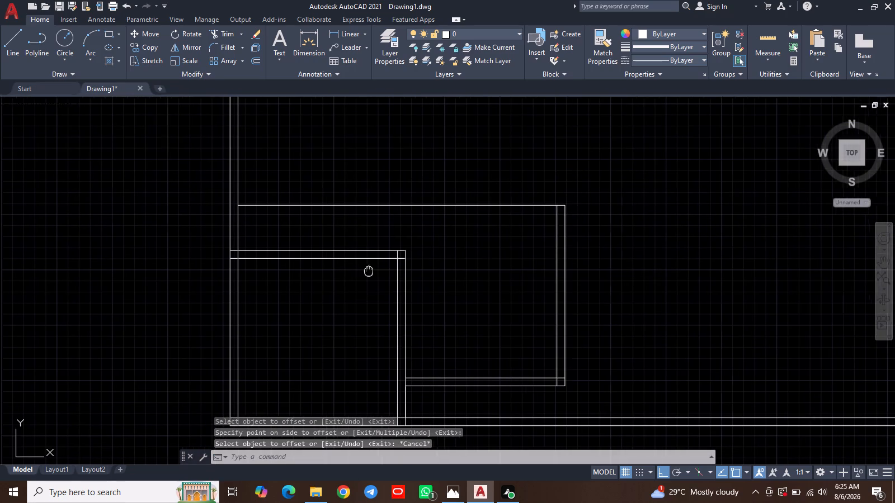
{"action": "middle_click_drag", "start_coordinate": [375, 271], "coordinate": [381, 271]}
{"action": "scroll", "coordinate": [381, 271], "scroll_direction": "up", "scroll_amount": 1}
{"action": "middle_click_drag", "start_coordinate": [381, 271], "coordinate": [398, 273]}
{"action": "scroll", "coordinate": [398, 273], "scroll_direction": "up", "scroll_amount": 1}
{"action": "scroll", "coordinate": [398, 273], "scroll_direction": "down", "scroll_amount": 3}
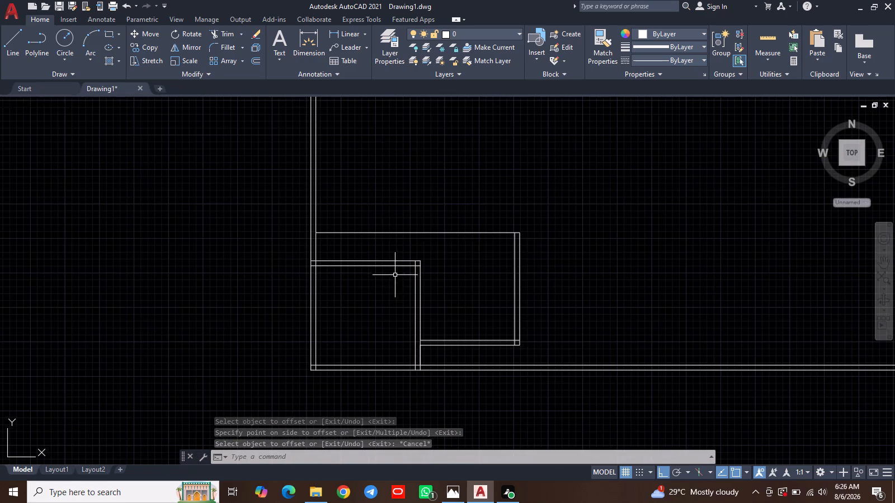
{"action": "middle_click_drag", "start_coordinate": [391, 279], "coordinate": [396, 284]}
{"action": "scroll", "coordinate": [392, 278], "scroll_direction": "up", "scroll_amount": 1}
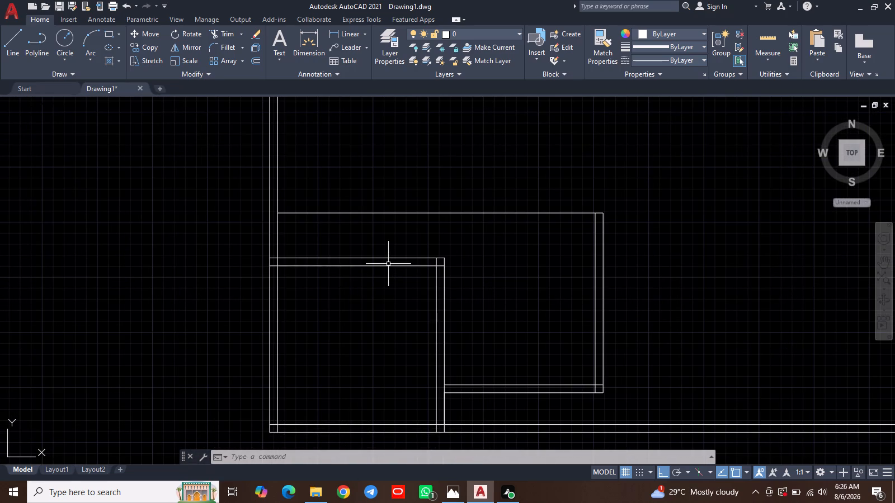
{"action": "left_click", "coordinate": [388, 267]}
{"action": "key", "text": "Delete"}
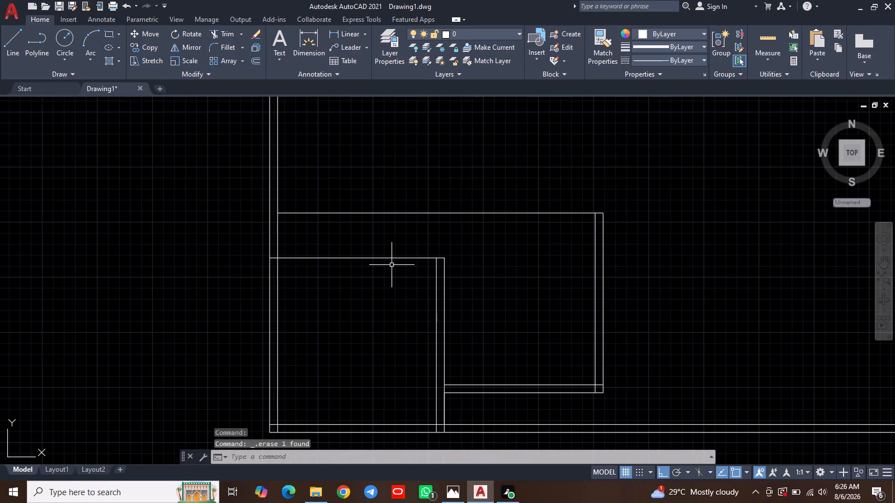
Offset the corner room's top line and the long horizontal line above it 4.5 inches downward as thinner partition walls.
{"action": "scroll", "coordinate": [391, 265], "scroll_direction": "up", "scroll_amount": 2}
{"action": "middle_click_drag", "start_coordinate": [380, 282], "coordinate": [400, 284]}
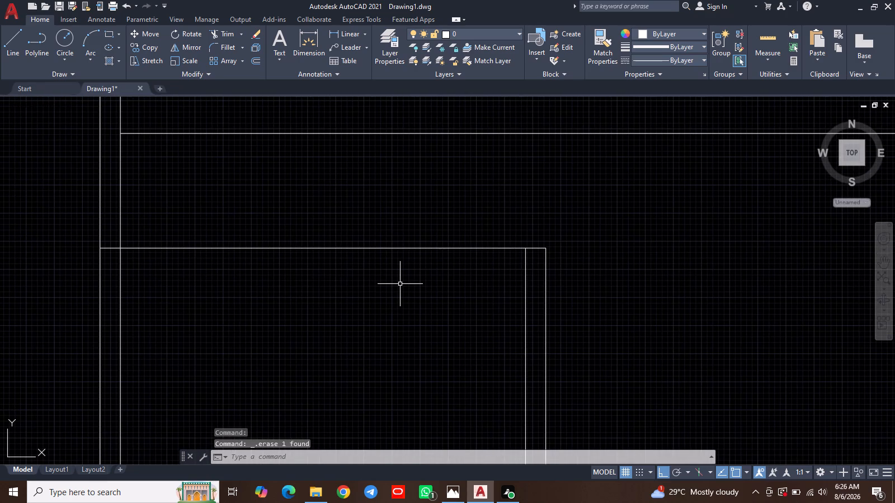
{"action": "type", "text": "o"}
{"action": "key", "text": "space"}
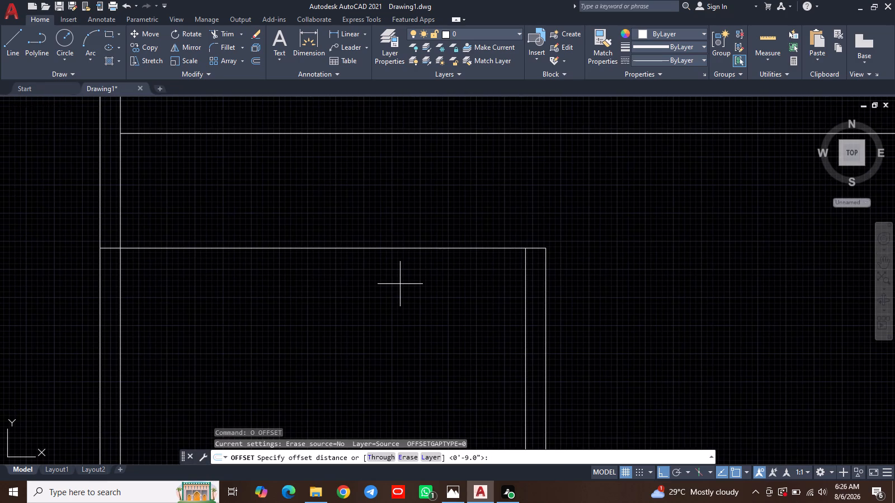
{"action": "type", "text": "4.5"}
{"action": "key", "text": "space"}
{"action": "left_click", "coordinate": [406, 249]}
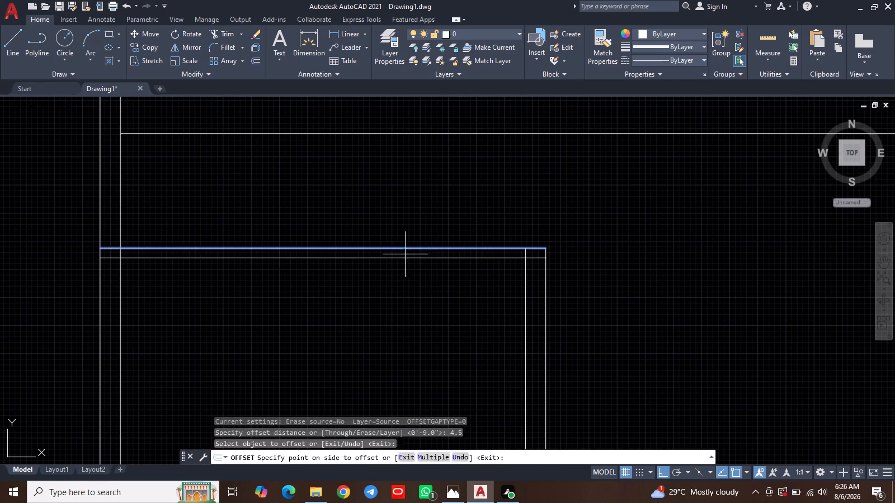
{"action": "left_click", "coordinate": [402, 284]}
{"action": "middle_click_drag", "start_coordinate": [391, 200], "coordinate": [391, 222]}
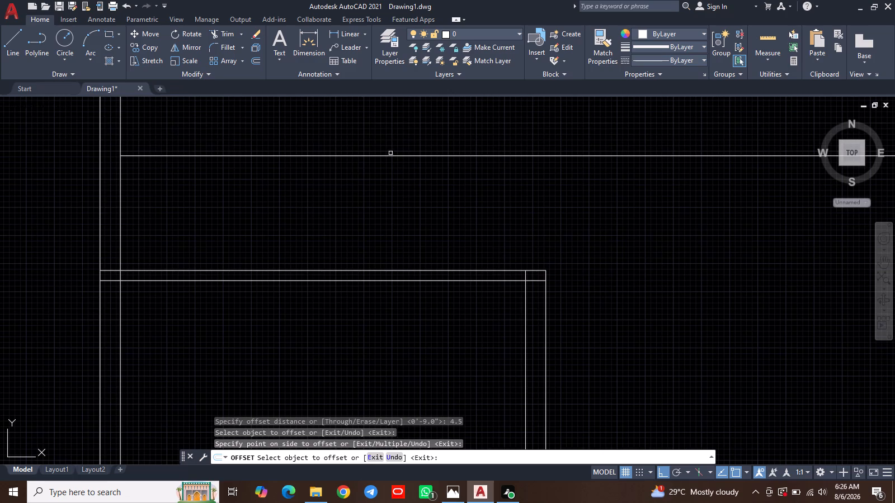
{"action": "left_click", "coordinate": [390, 156]}
{"action": "left_click", "coordinate": [390, 173]}
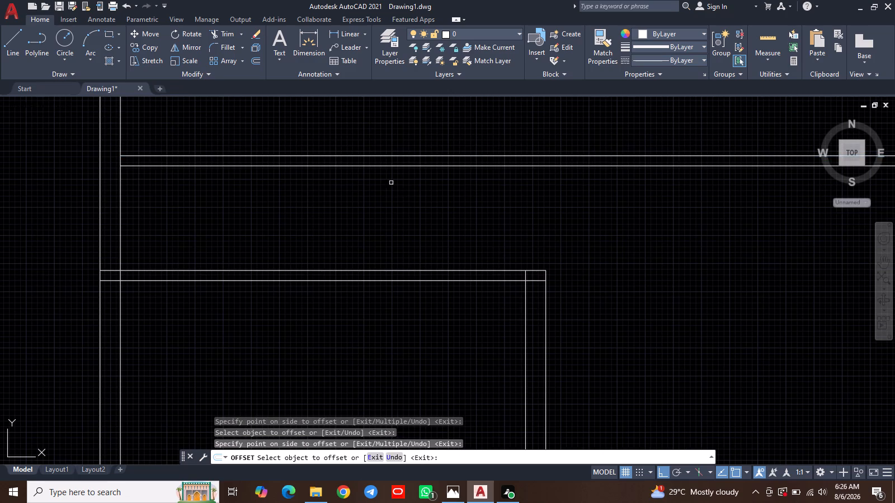
{"action": "middle_click_drag", "start_coordinate": [393, 195], "coordinate": [398, 212]}
{"action": "key", "text": "Escape"}
Extend the upper partition wall's two lines to the outer line of the left wall.
{"action": "middle_click_drag", "start_coordinate": [399, 210], "coordinate": [327, 200]}
{"action": "scroll", "coordinate": [327, 200], "scroll_direction": "down", "scroll_amount": 1}
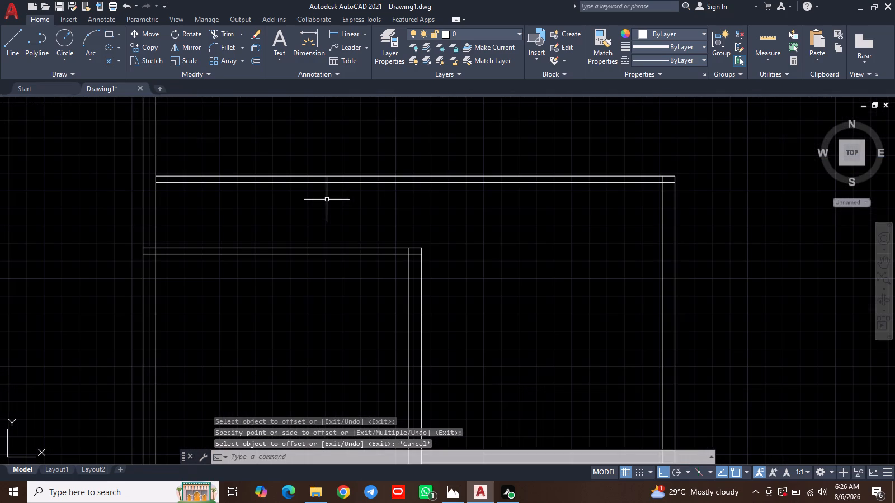
{"action": "key", "text": "e"}
{"action": "key", "text": "x"}
{"action": "key", "text": "space"}
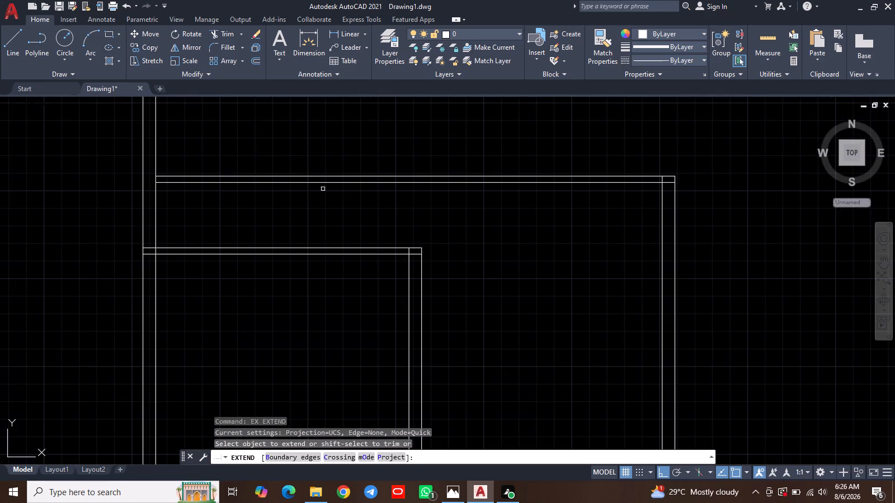
{"action": "left_click", "coordinate": [314, 159]}
{"action": "left_click", "coordinate": [310, 230]}
{"action": "key", "text": "Escape"}
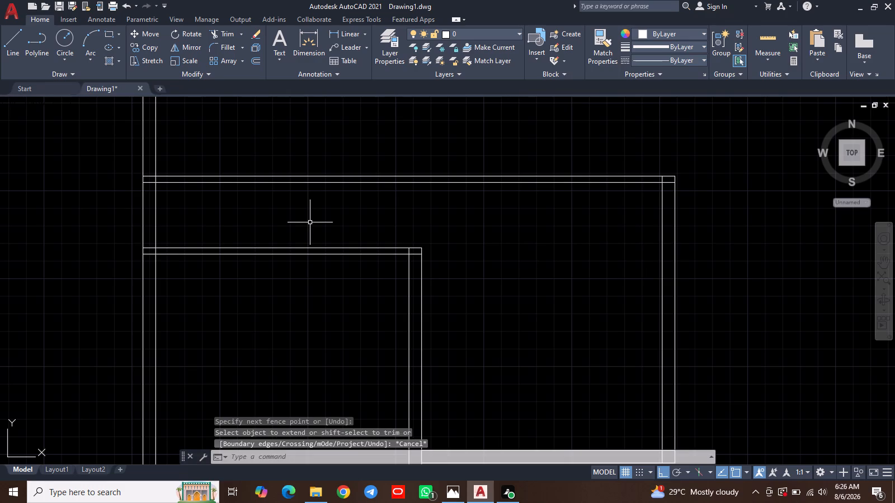
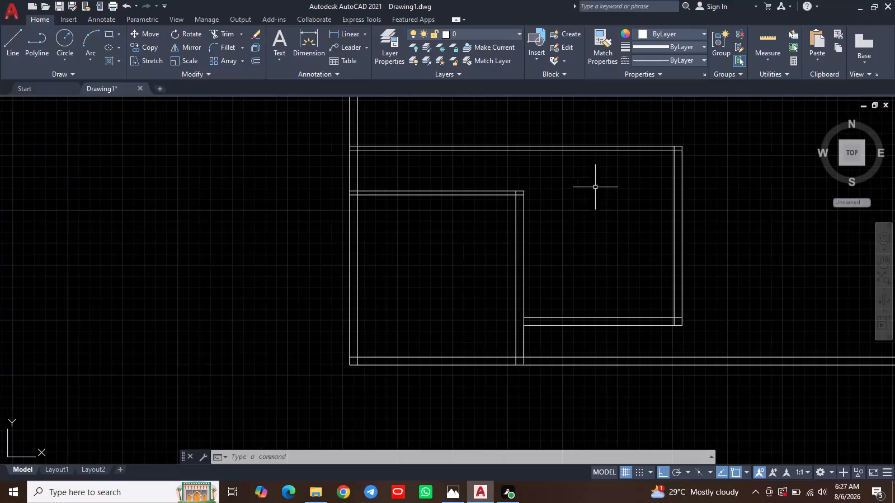
Extend the two bottom wall lines of the larger room to the inner line of the corner room's right wall.
{"action": "middle_click_drag", "start_coordinate": [574, 204], "coordinate": [590, 216]}
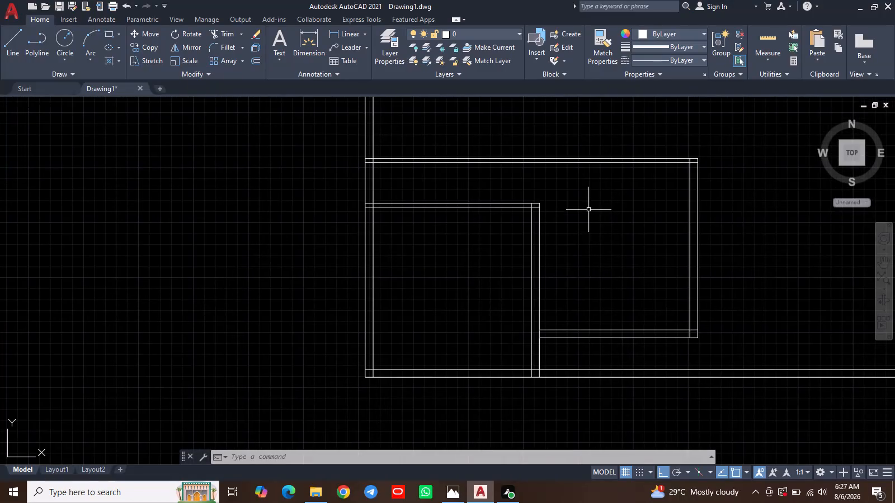
{"action": "scroll", "coordinate": [556, 258], "scroll_direction": "up", "scroll_amount": 2}
{"action": "middle_click_drag", "start_coordinate": [558, 256], "coordinate": [505, 213]}
{"action": "scroll", "coordinate": [507, 207], "scroll_direction": "down", "scroll_amount": 2}
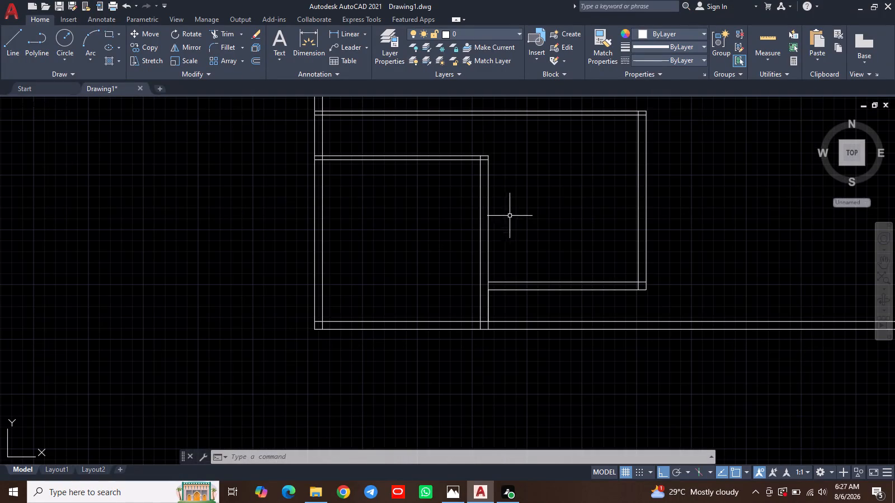
{"action": "type", "text": "ex"}
{"action": "key", "text": "space"}
{"action": "left_click_drag", "start_coordinate": [550, 239], "coordinate": [550, 244]}
{"action": "left_click", "coordinate": [541, 303]}
{"action": "key", "text": "Escape"}
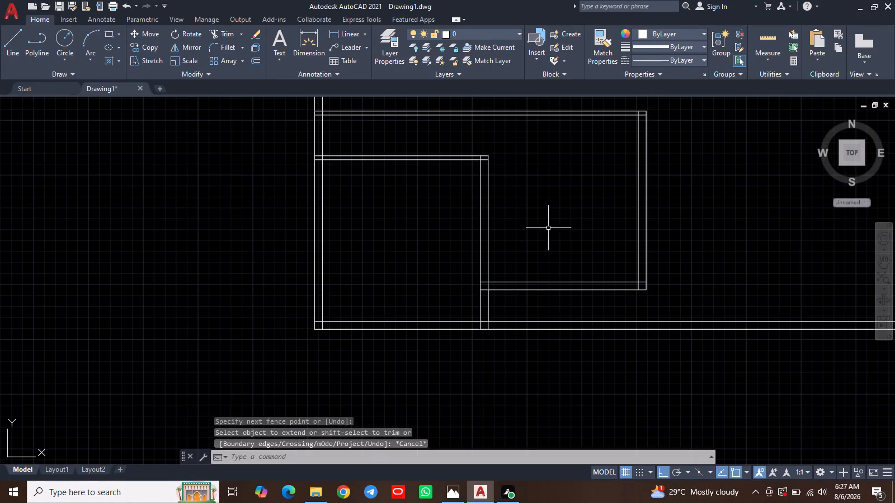
Draw a vertical line along the left wall's inner face, from the corner room's top line up to the upper partition's lower line.
{"action": "middle_click_drag", "start_coordinate": [555, 200], "coordinate": [577, 201]}
{"action": "left_click", "coordinate": [452, 496]}
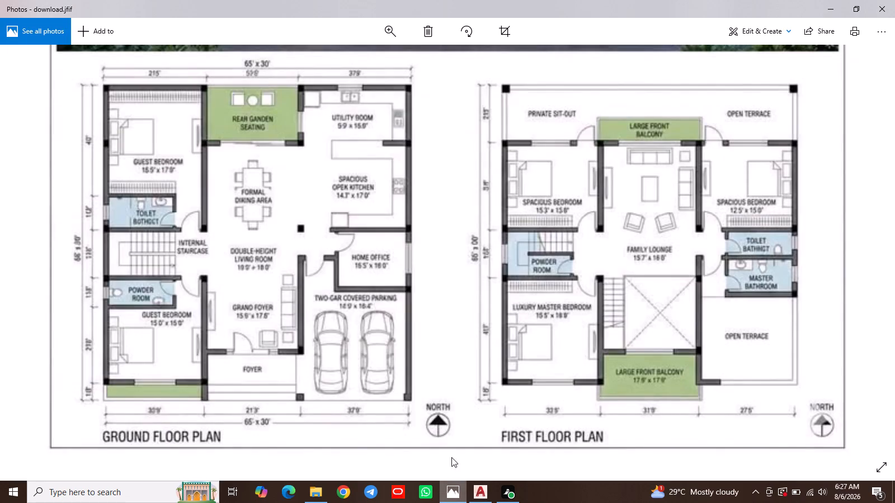
{"action": "middle_click_drag", "start_coordinate": [364, 316], "coordinate": [397, 213]}
{"action": "middle_click_drag", "start_coordinate": [362, 278], "coordinate": [369, 244]}
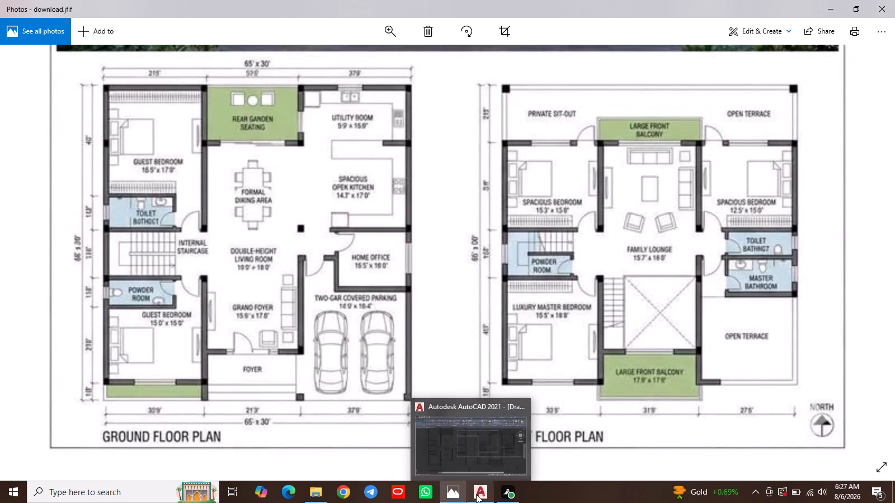
{"action": "left_click", "coordinate": [471, 453]}
{"action": "middle_click_drag", "start_coordinate": [412, 238], "coordinate": [406, 310]}
{"action": "scroll", "coordinate": [404, 277], "scroll_direction": "up", "scroll_amount": 2}
{"action": "middle_click_drag", "start_coordinate": [407, 271], "coordinate": [385, 368]}
{"action": "scroll", "coordinate": [389, 296], "scroll_direction": "down", "scroll_amount": 1}
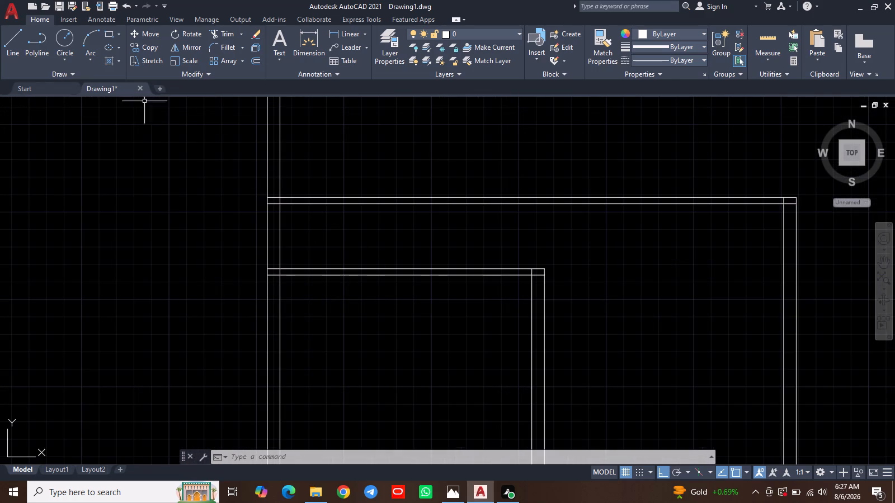
{"action": "left_click", "coordinate": [13, 36]}
{"action": "scroll", "coordinate": [269, 268], "scroll_direction": "up", "scroll_amount": 2}
{"action": "left_click_drag", "start_coordinate": [293, 269], "coordinate": [296, 264]}
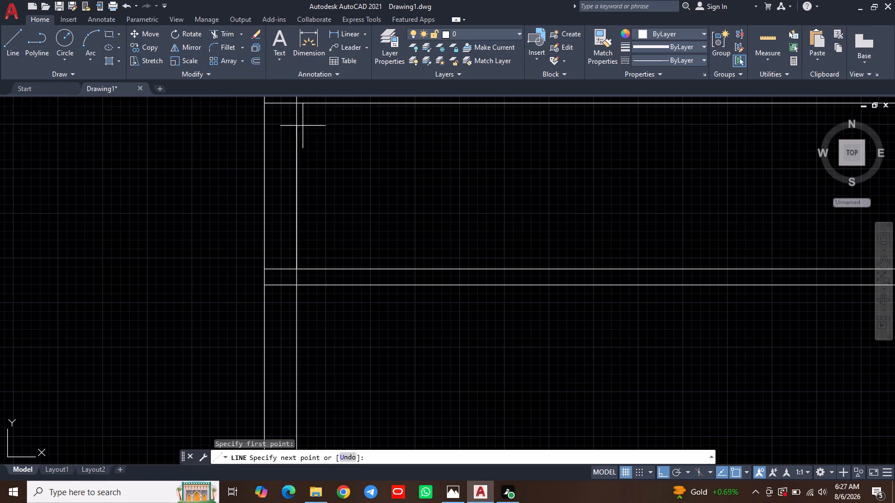
{"action": "left_click", "coordinate": [299, 102]}
{"action": "key", "text": "Escape"}
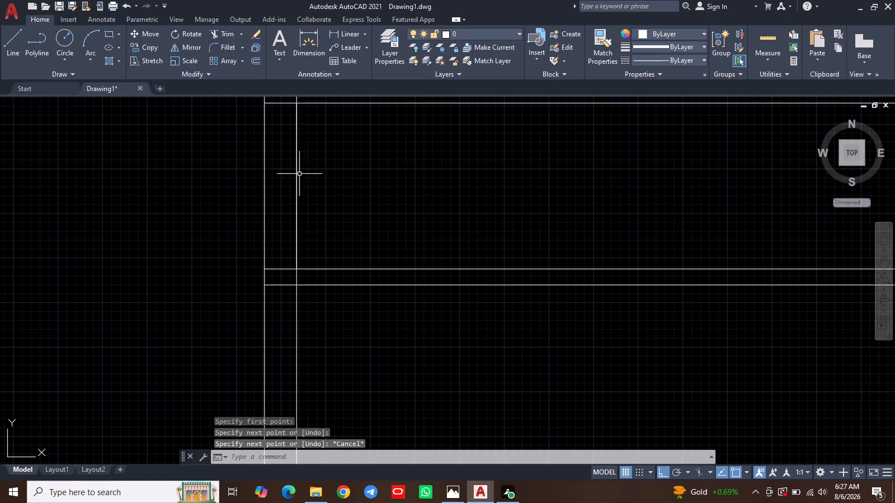
Move the new vertical line 6' to the right from the left wall's inner face.
{"action": "left_click", "coordinate": [297, 177]}
{"action": "type", "text": "m"}
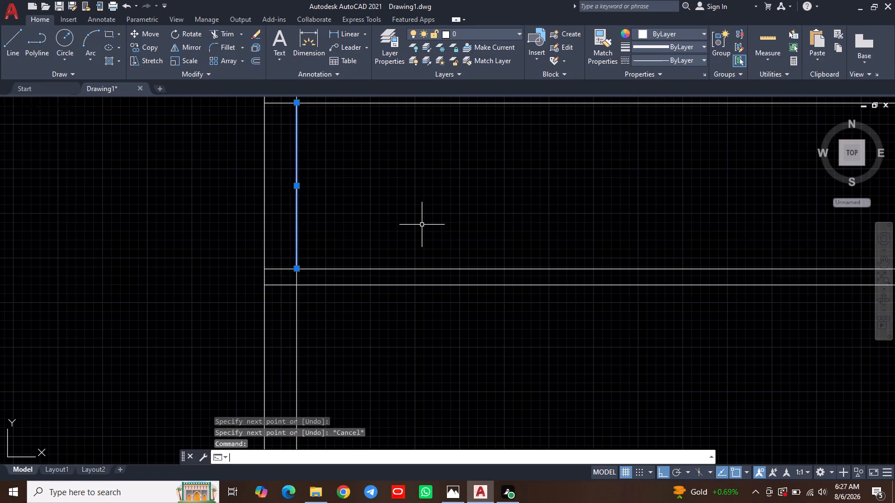
{"action": "key", "text": "space"}
{"action": "left_click", "coordinate": [299, 268]}
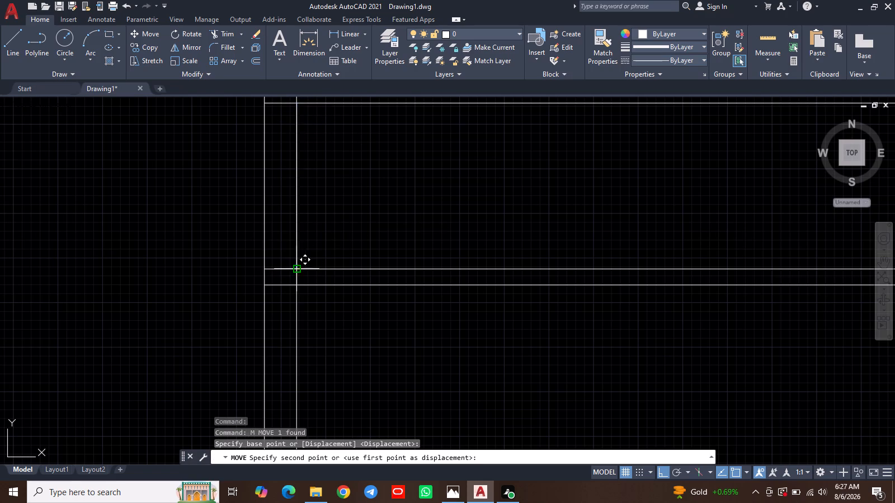
{"action": "middle_click_drag", "start_coordinate": [571, 274], "coordinate": [441, 262]}
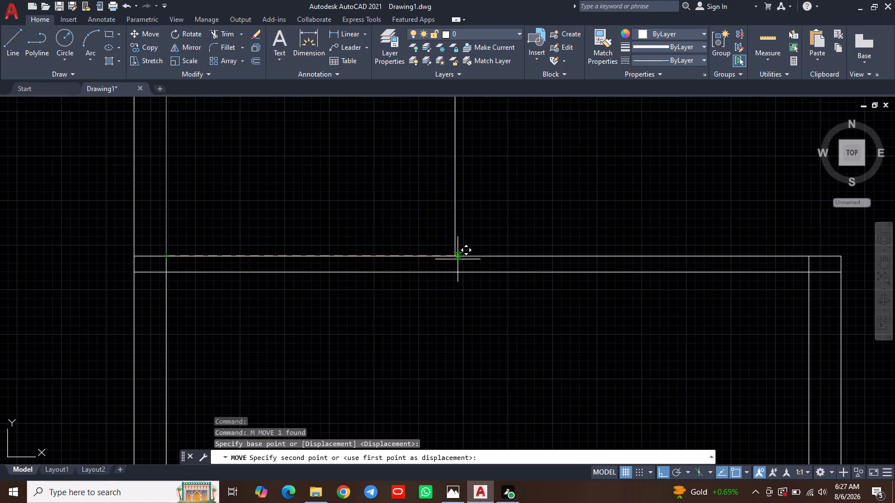
{"action": "middle_click_drag", "start_coordinate": [525, 259], "coordinate": [496, 259]}
{"action": "scroll", "coordinate": [496, 259], "scroll_direction": "down", "scroll_amount": 1}
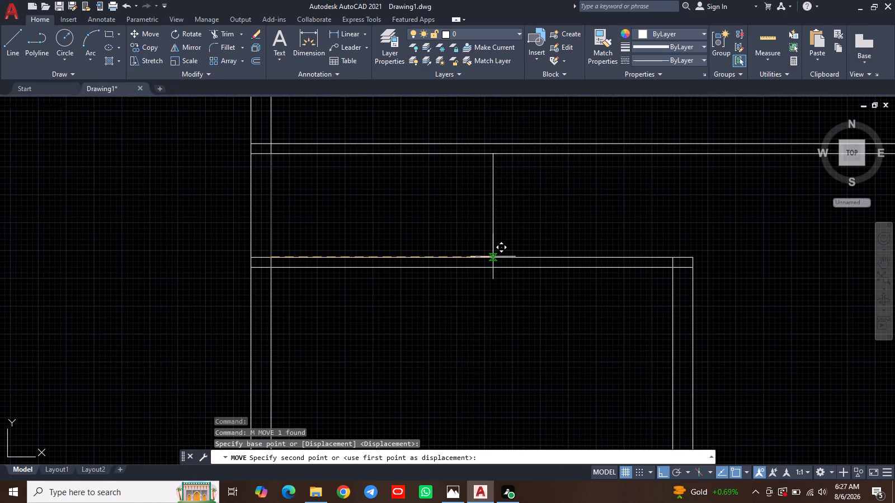
{"action": "type", "text": "6'"}
{"action": "key", "text": "space"}
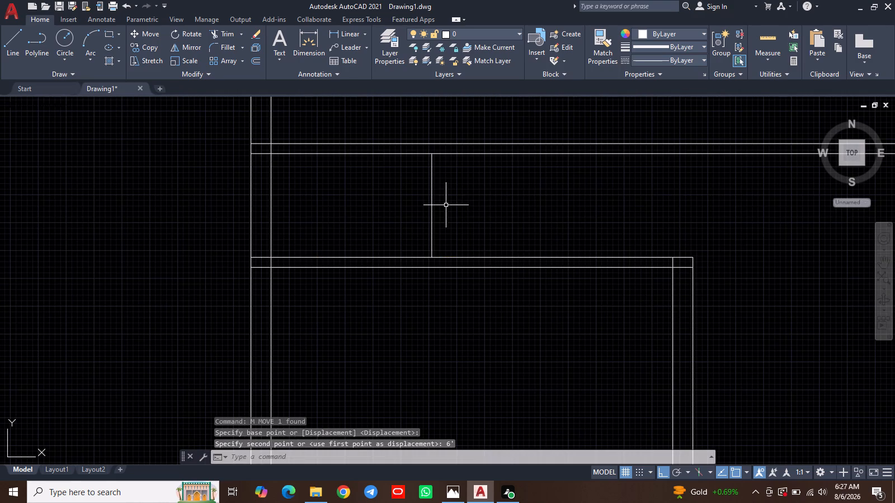
{"action": "middle_click_drag", "start_coordinate": [445, 205], "coordinate": [515, 204]}
{"action": "key", "text": "Escape"}
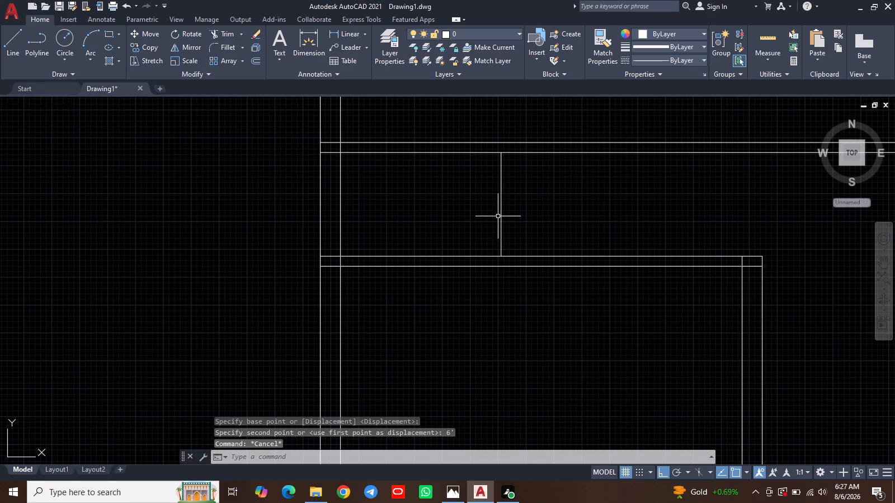
Offset the moved vertical line 4.5 inches to the right as a thin partition wall.
{"action": "type", "text": "o"}
{"action": "key", "text": "space"}
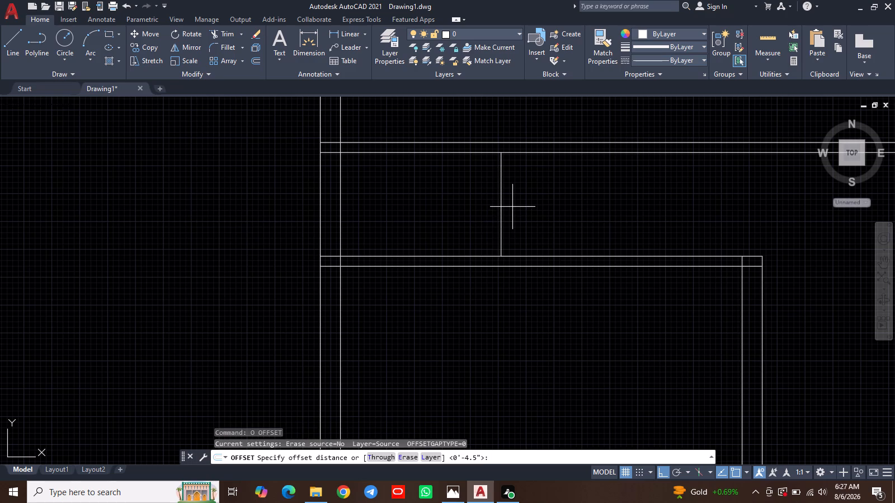
{"action": "type", "text": "4.5"}
{"action": "key", "text": "space"}
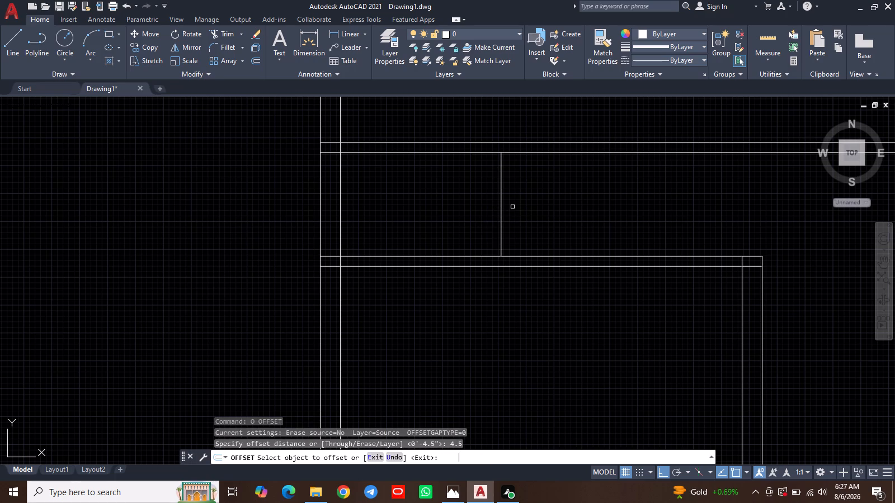
{"action": "left_click", "coordinate": [502, 208]}
{"action": "left_click", "coordinate": [540, 208]}
{"action": "key", "text": "Escape"}
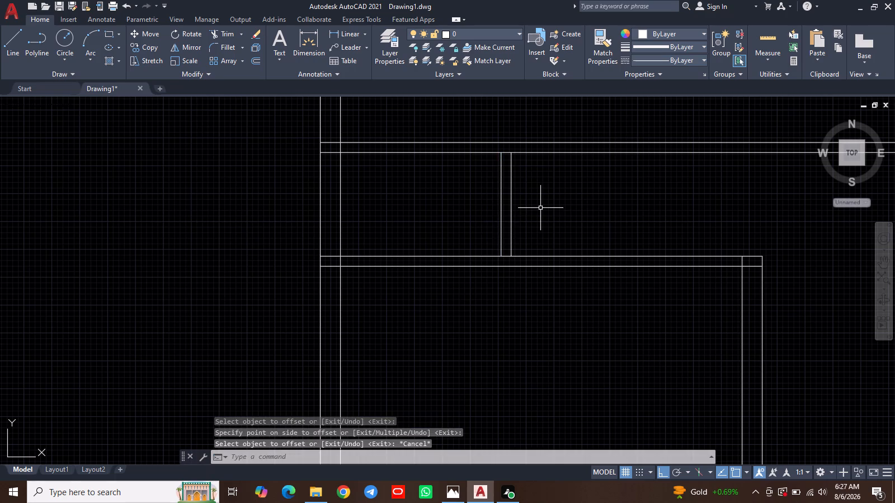
Extend both vertical partition lines down and up to the outer lines of the adjoining horizontal partition walls.
{"action": "type", "text": "ex"}
{"action": "key", "text": "space"}
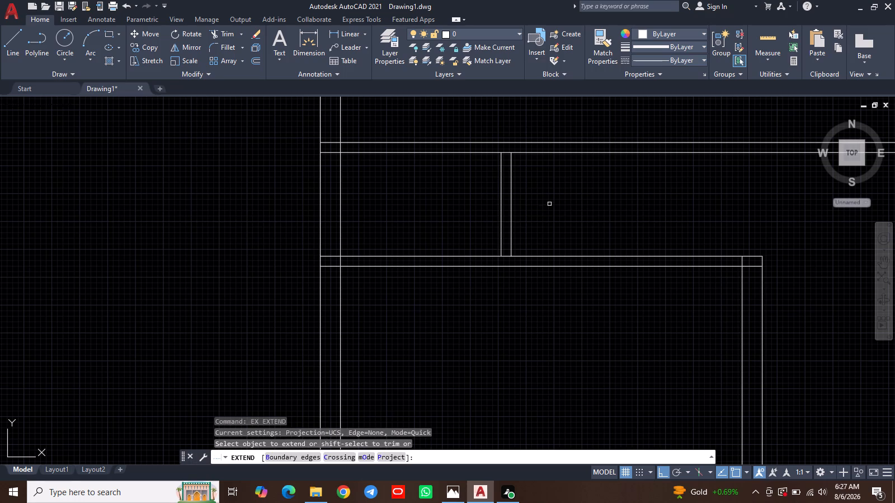
{"action": "left_click", "coordinate": [558, 200]}
{"action": "left_click", "coordinate": [440, 222]}
{"action": "middle_click_drag", "start_coordinate": [449, 206], "coordinate": [452, 221]}
{"action": "left_click", "coordinate": [549, 173]}
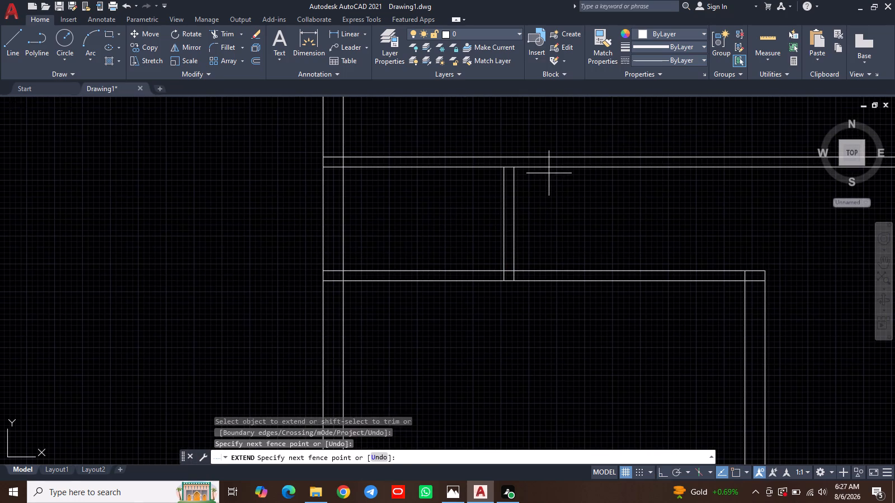
{"action": "left_click", "coordinate": [457, 196]}
{"action": "middle_click_drag", "start_coordinate": [553, 233], "coordinate": [564, 247]}
{"action": "key", "text": "Escape"}
Examine the ground floor plan in the reference image and compare it with the walls drawn so far.
{"action": "middle_click_drag", "start_coordinate": [573, 236], "coordinate": [541, 229]}
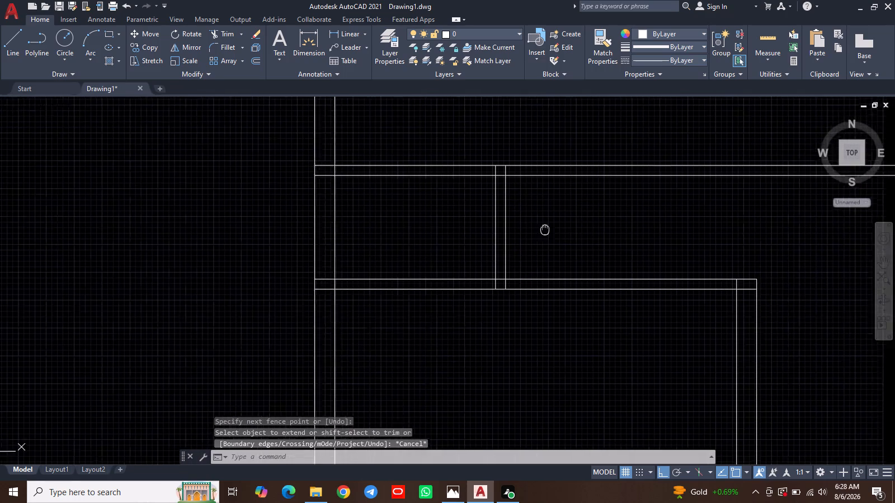
{"action": "middle_click_drag", "start_coordinate": [541, 229], "coordinate": [540, 229]}
{"action": "scroll", "coordinate": [542, 227], "scroll_direction": "down", "scroll_amount": 2}
{"action": "middle_click_drag", "start_coordinate": [547, 224], "coordinate": [554, 239]}
{"action": "scroll", "coordinate": [554, 239], "scroll_direction": "up", "scroll_amount": 1}
{"action": "middle_click_drag", "start_coordinate": [561, 235], "coordinate": [506, 232]}
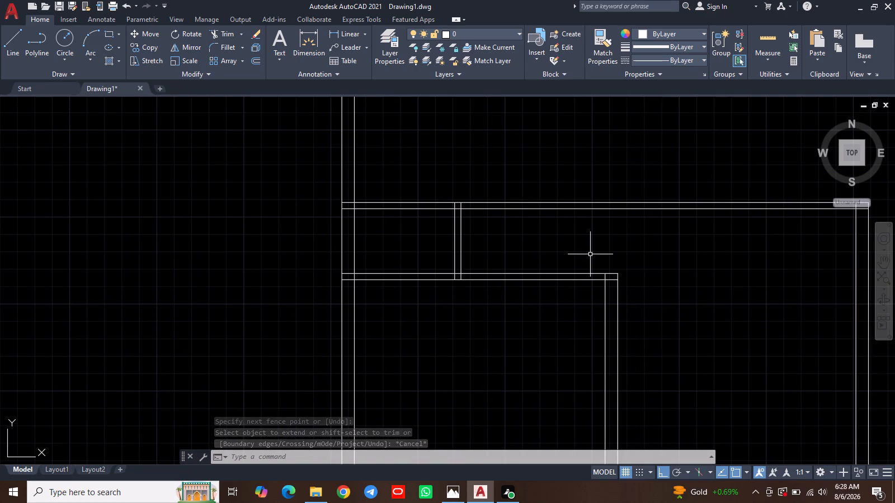
{"action": "left_click", "coordinate": [448, 493]}
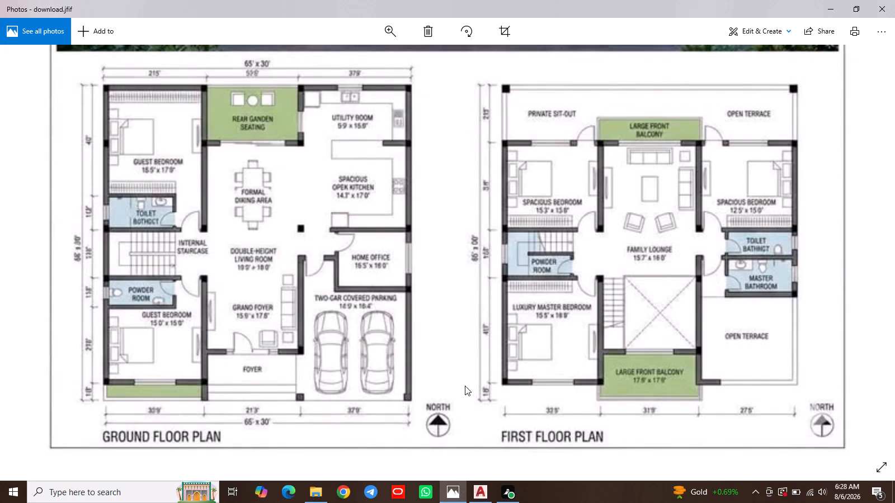
{"action": "middle_click_drag", "start_coordinate": [425, 347], "coordinate": [429, 314]}
{"action": "left_click", "coordinate": [493, 453]}
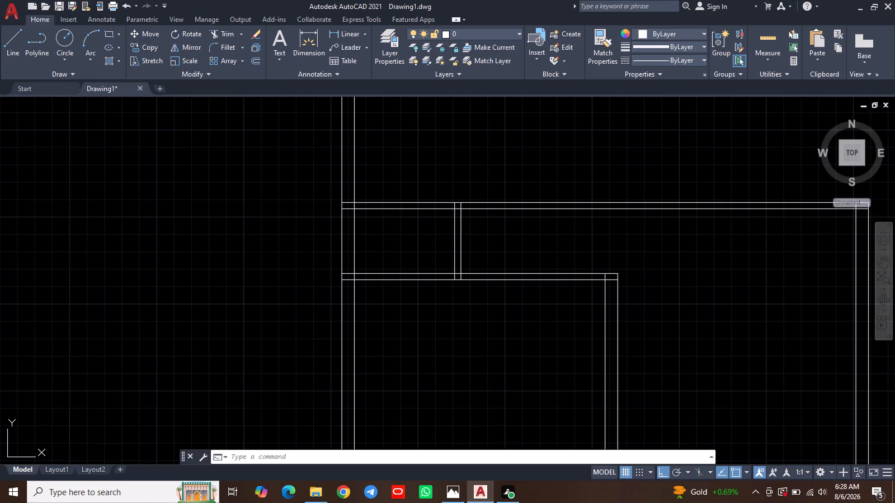
{"action": "middle_click_drag", "start_coordinate": [482, 300], "coordinate": [417, 242]}
{"action": "scroll", "coordinate": [425, 244], "scroll_direction": "down", "scroll_amount": 1}
{"action": "middle_click_drag", "start_coordinate": [544, 316], "coordinate": [390, 259]}
{"action": "scroll", "coordinate": [474, 264], "scroll_direction": "up", "scroll_amount": 1}
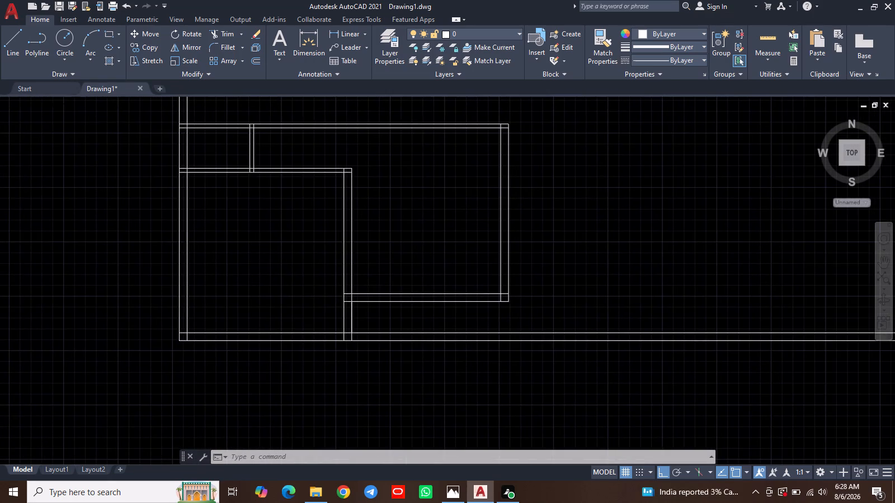
{"action": "middle_click_drag", "start_coordinate": [475, 264], "coordinate": [423, 304]}
{"action": "scroll", "coordinate": [423, 301], "scroll_direction": "down", "scroll_amount": 2}
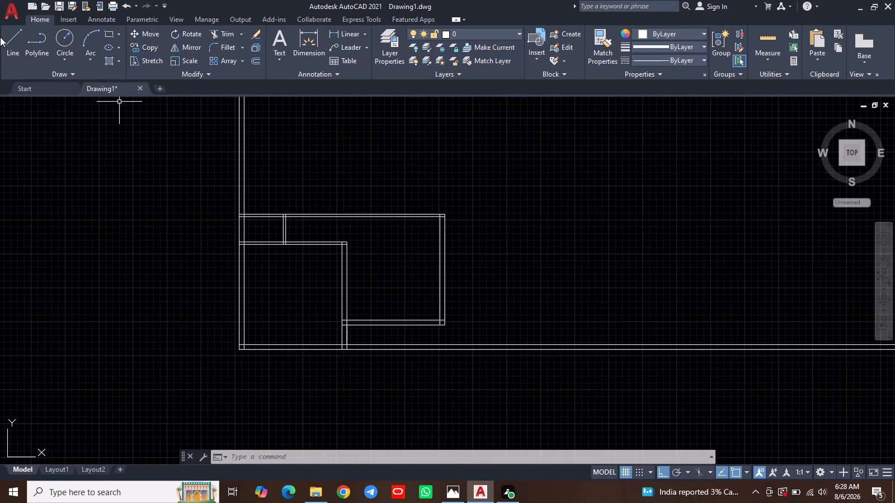
Draw a vertical construction line through the outer bottom-right corner of the larger room.
{"action": "left_click", "coordinate": [14, 46]}
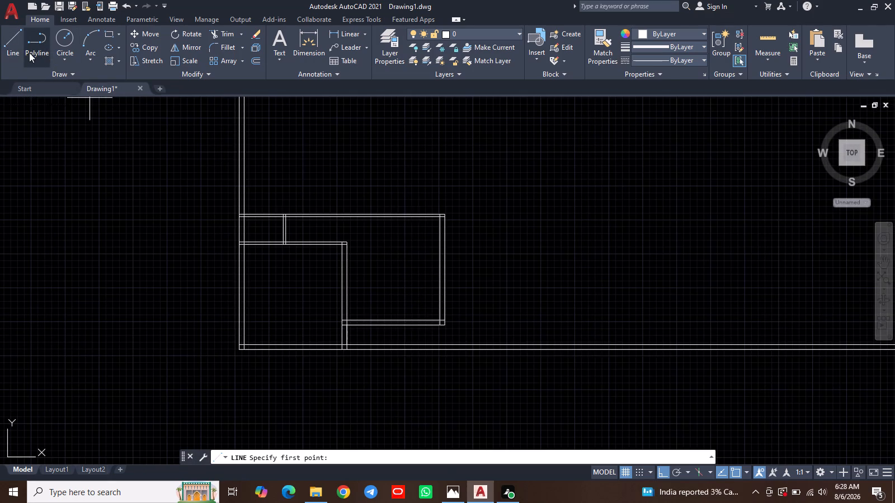
{"action": "key", "text": "Escape"}
{"action": "middle_click_drag", "start_coordinate": [312, 184], "coordinate": [280, 200]}
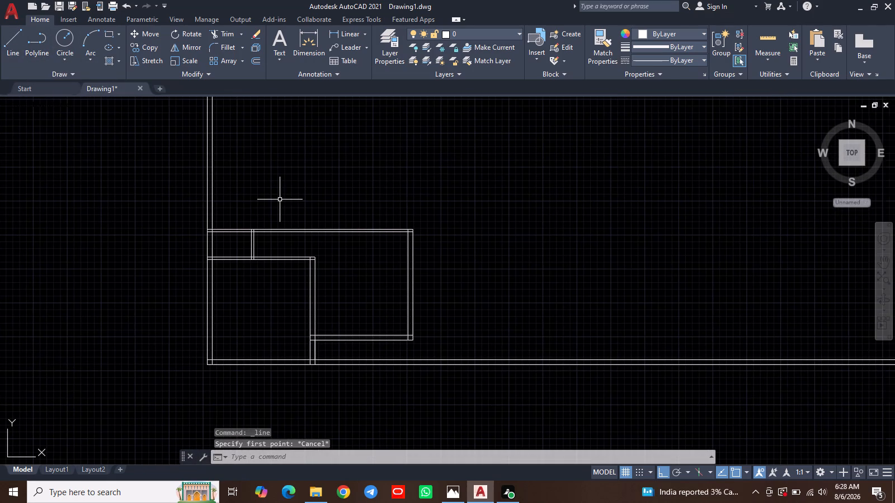
{"action": "type", "text": "xl"}
{"action": "key", "text": "space"}
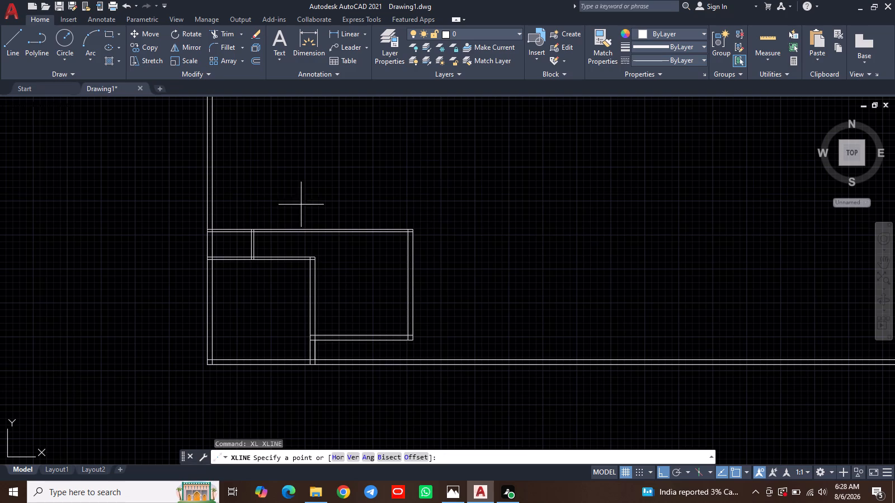
{"action": "left_click", "coordinate": [351, 457]}
{"action": "scroll", "coordinate": [418, 311], "scroll_direction": "up", "scroll_amount": 3}
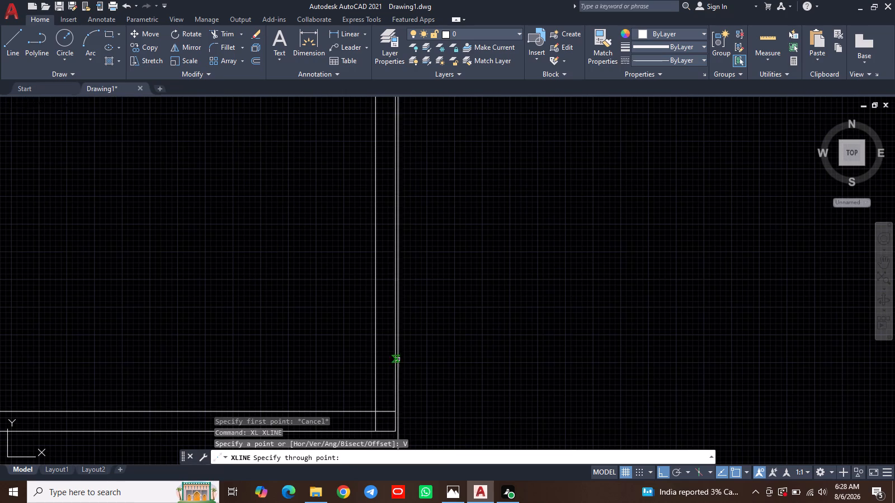
{"action": "left_click", "coordinate": [394, 433]}
{"action": "middle_click_drag", "start_coordinate": [536, 291], "coordinate": [538, 287]}
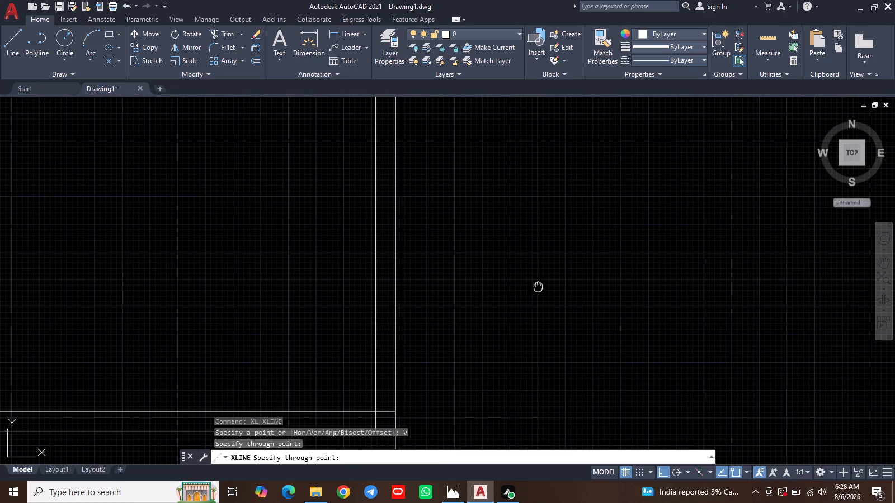
{"action": "middle_click_drag", "start_coordinate": [538, 287], "coordinate": [568, 227]}
{"action": "scroll", "coordinate": [565, 233], "scroll_direction": "down", "scroll_amount": 2}
{"action": "key", "text": "Escape"}
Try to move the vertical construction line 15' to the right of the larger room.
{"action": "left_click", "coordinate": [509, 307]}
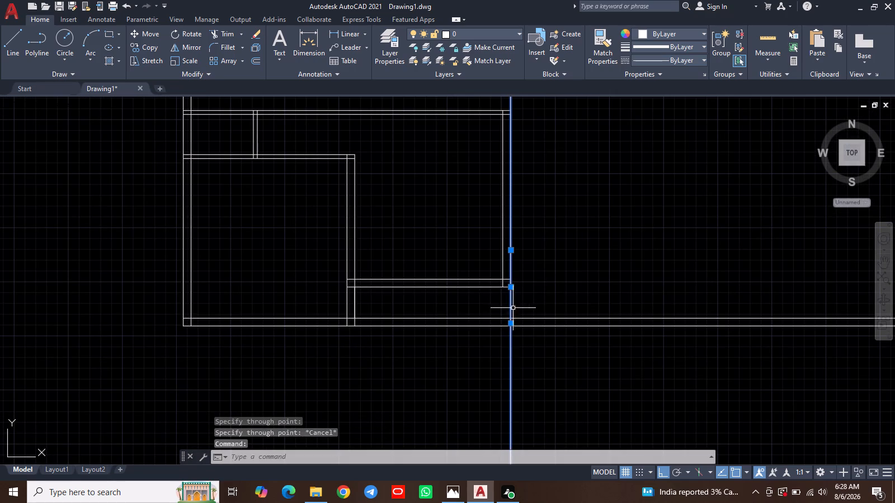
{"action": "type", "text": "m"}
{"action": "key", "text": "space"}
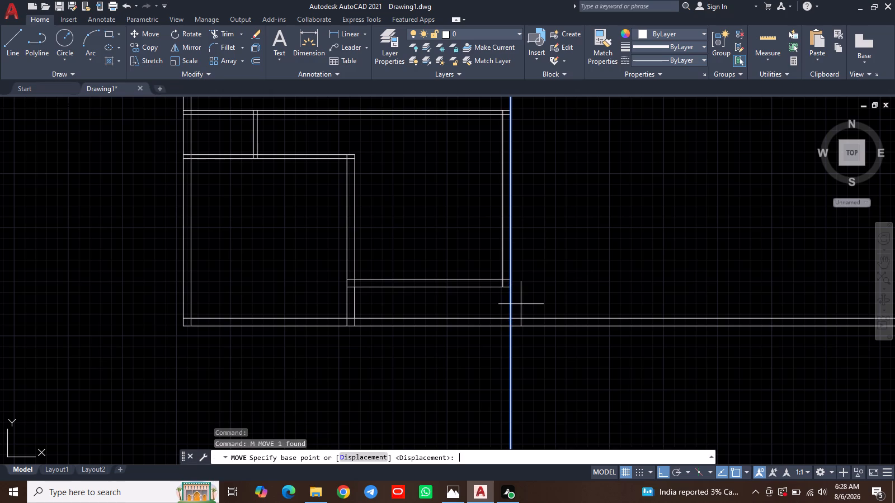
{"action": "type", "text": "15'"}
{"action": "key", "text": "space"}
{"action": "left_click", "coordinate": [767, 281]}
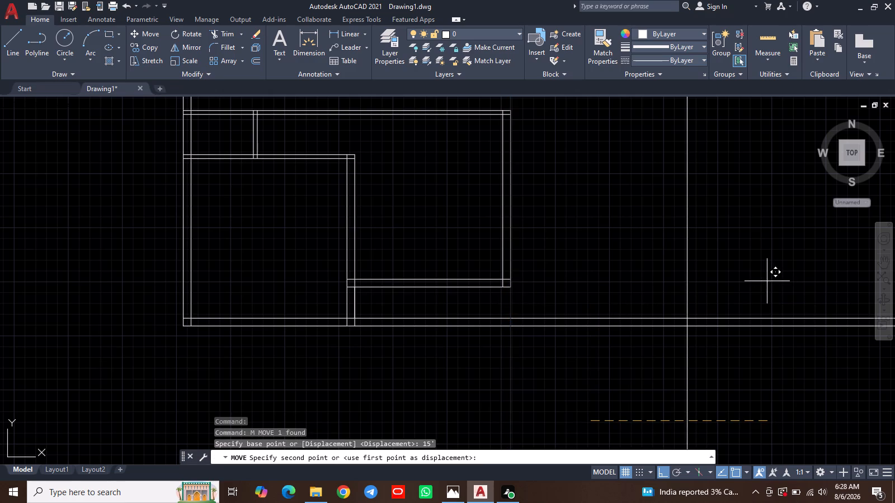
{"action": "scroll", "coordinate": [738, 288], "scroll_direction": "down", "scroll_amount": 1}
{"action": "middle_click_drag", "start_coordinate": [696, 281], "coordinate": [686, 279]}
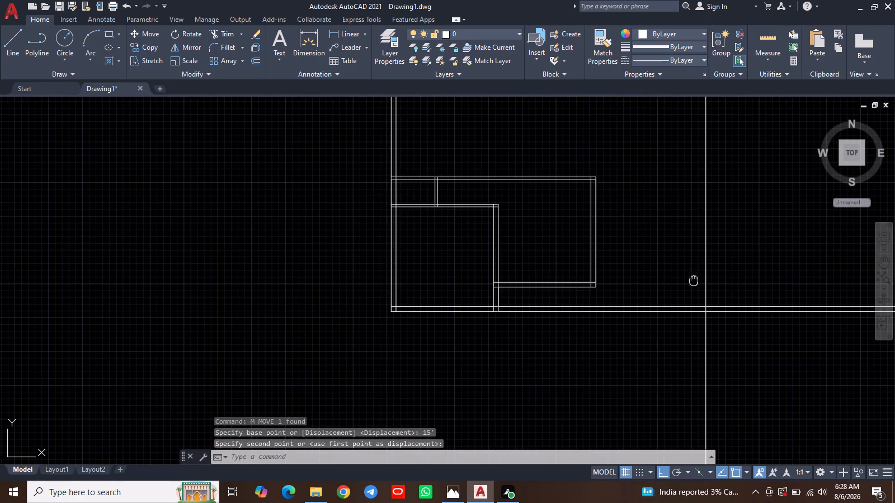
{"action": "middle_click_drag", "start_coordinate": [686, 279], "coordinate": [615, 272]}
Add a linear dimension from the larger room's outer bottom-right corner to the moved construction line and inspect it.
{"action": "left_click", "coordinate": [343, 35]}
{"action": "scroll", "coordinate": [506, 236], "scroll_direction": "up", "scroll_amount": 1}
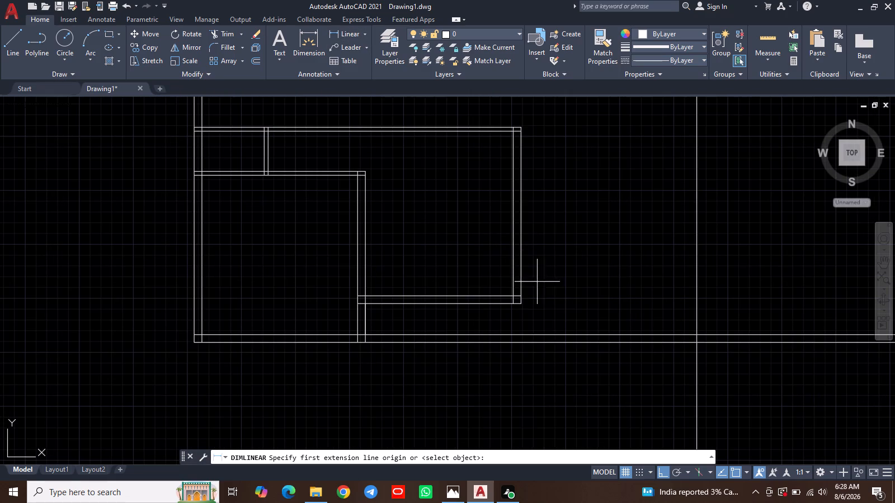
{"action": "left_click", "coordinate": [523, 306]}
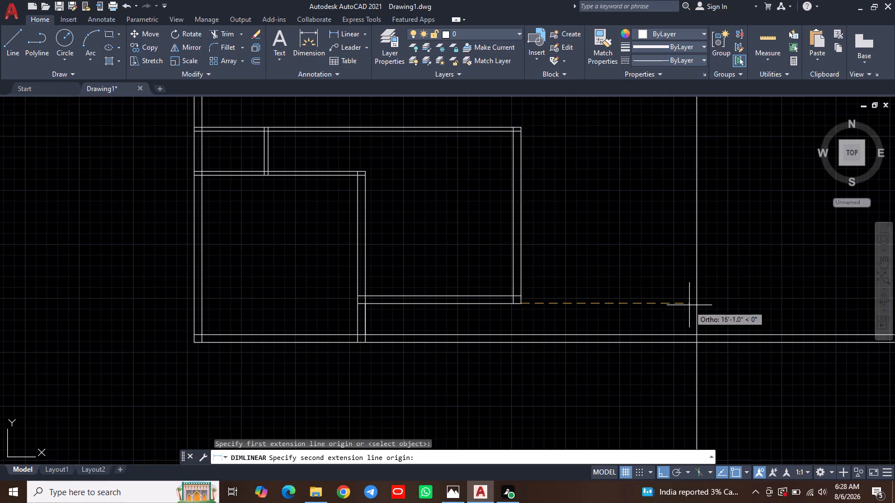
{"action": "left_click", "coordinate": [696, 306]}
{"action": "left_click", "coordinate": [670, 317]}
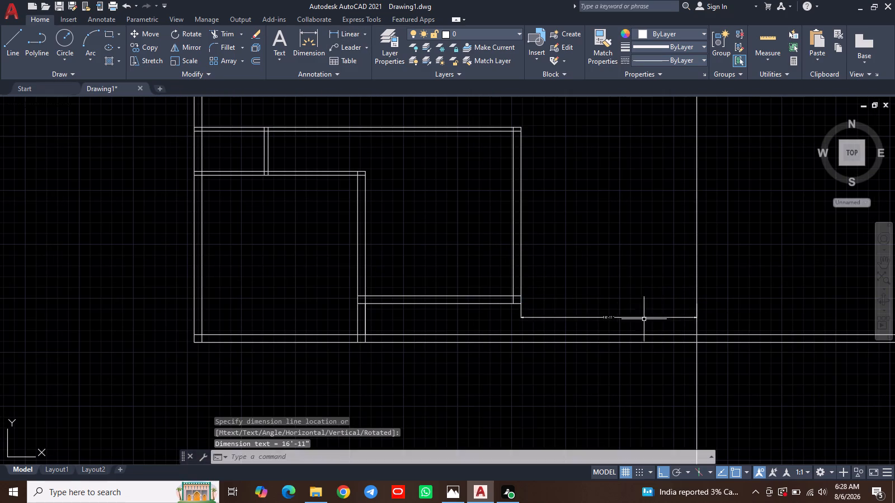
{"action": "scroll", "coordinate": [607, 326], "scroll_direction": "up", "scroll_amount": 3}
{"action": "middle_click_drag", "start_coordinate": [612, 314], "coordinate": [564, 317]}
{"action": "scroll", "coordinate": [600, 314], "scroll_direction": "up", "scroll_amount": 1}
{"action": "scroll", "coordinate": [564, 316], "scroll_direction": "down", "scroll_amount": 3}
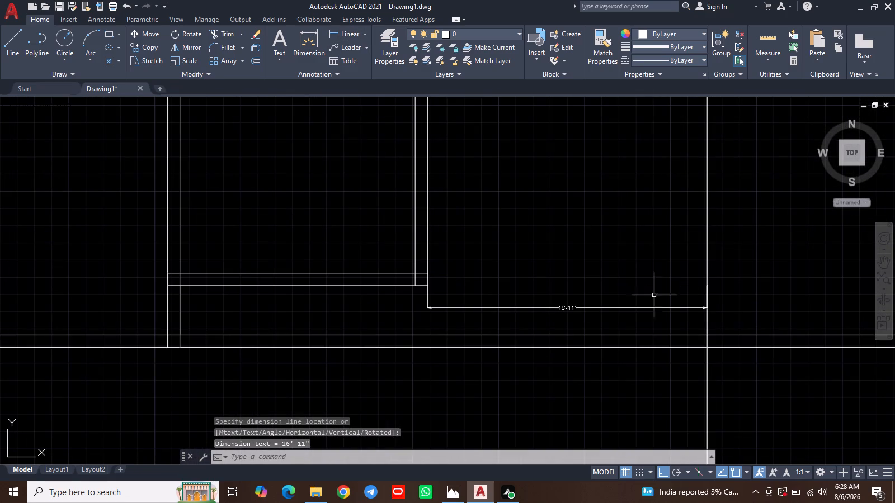
Delete the vertical construction line together with its linear dimension.
{"action": "left_click", "coordinate": [734, 262]}
{"action": "left_click", "coordinate": [692, 315]}
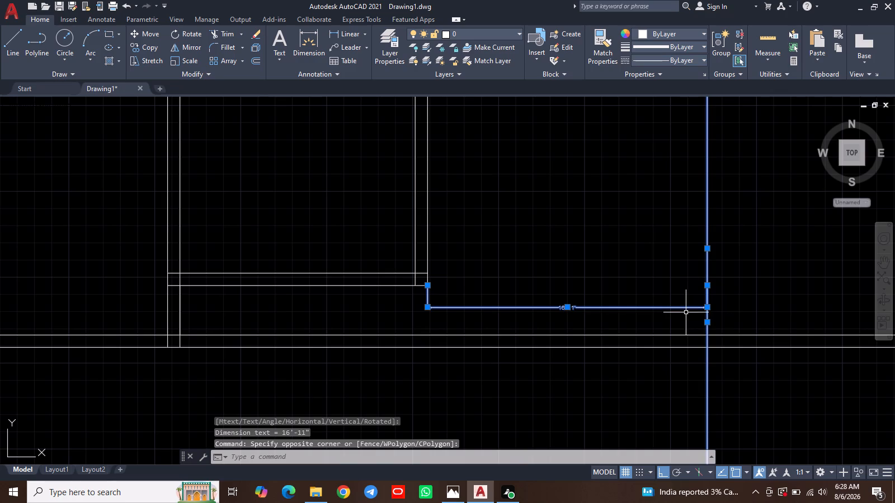
{"action": "key", "text": "Delete"}
Offset the outer line of the larger room's right wall 15' to the right.
{"action": "type", "text": "o"}
{"action": "key", "text": "space"}
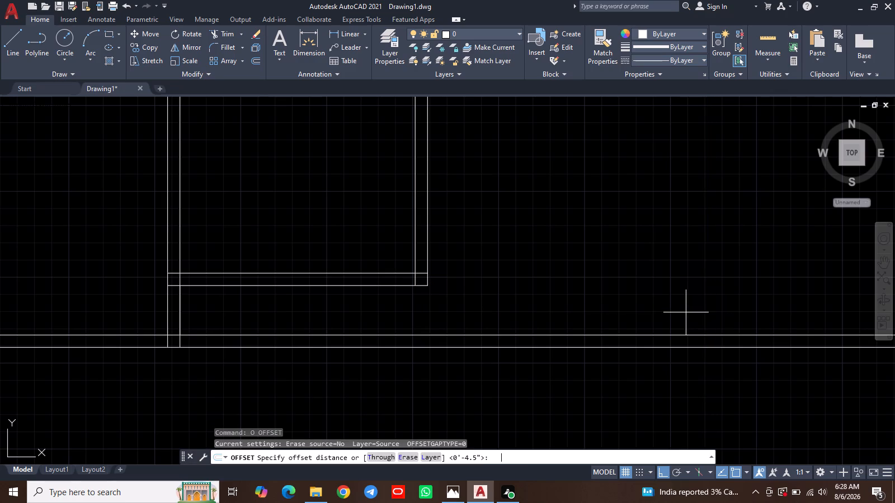
{"action": "key", "text": "1"}
{"action": "type", "text": "5'"}
{"action": "key", "text": "space"}
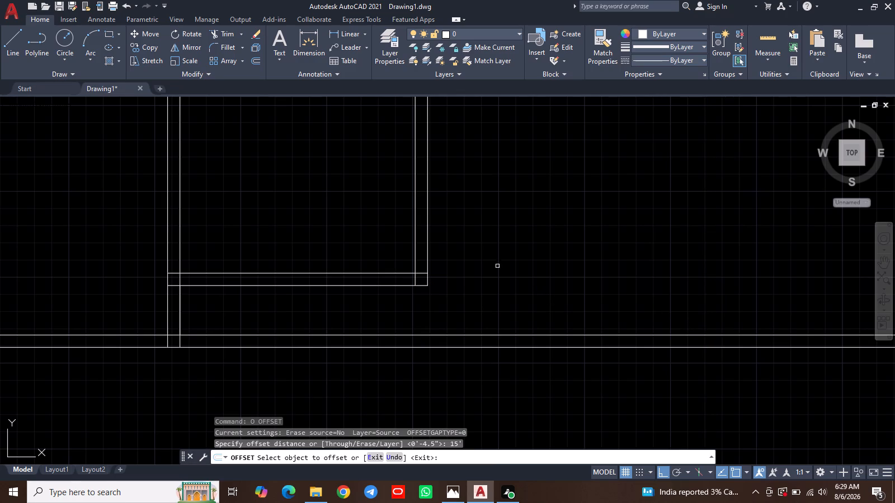
{"action": "left_click", "coordinate": [427, 239]}
{"action": "left_click", "coordinate": [536, 243]}
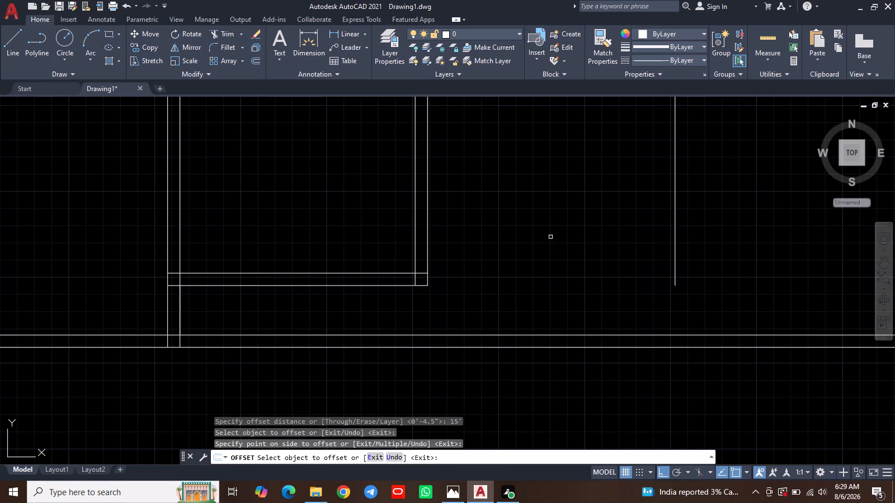
{"action": "middle_click_drag", "start_coordinate": [552, 236], "coordinate": [545, 264]}
{"action": "key", "text": "Escape"}
Extend the lower end of the new vertical line down to the plan's bottom wall.
{"action": "middle_click_drag", "start_coordinate": [566, 268], "coordinate": [515, 295]}
{"action": "scroll", "coordinate": [520, 281], "scroll_direction": "down", "scroll_amount": 3}
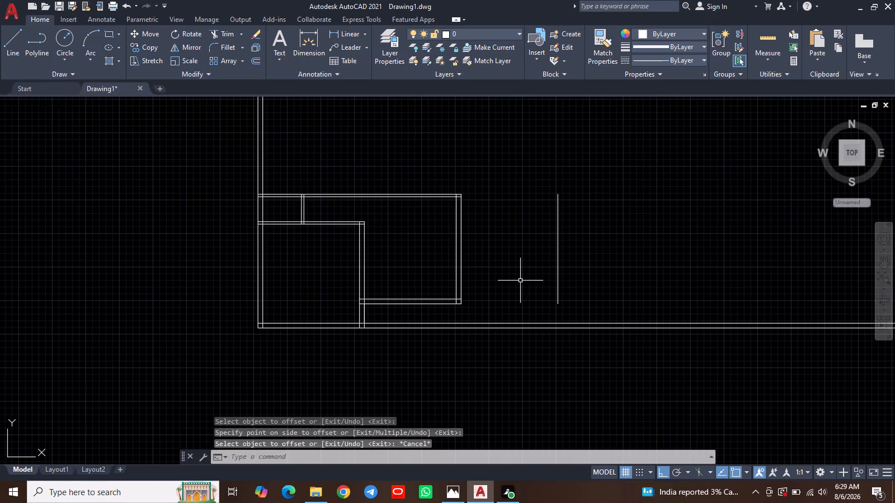
{"action": "type", "text": "ex"}
{"action": "key", "text": "space"}
{"action": "left_click", "coordinate": [601, 257]}
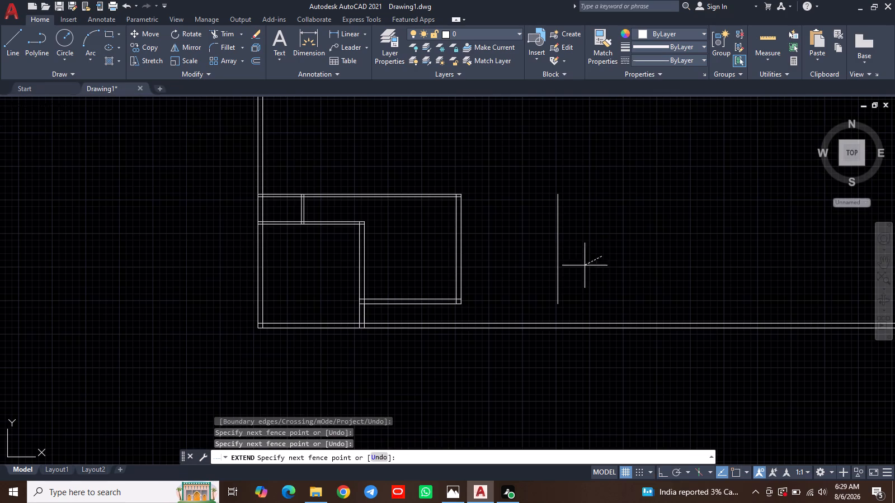
{"action": "left_click", "coordinate": [534, 291]}
{"action": "middle_click_drag", "start_coordinate": [541, 241], "coordinate": [552, 303]}
{"action": "scroll", "coordinate": [545, 295], "scroll_direction": "down", "scroll_amount": 2}
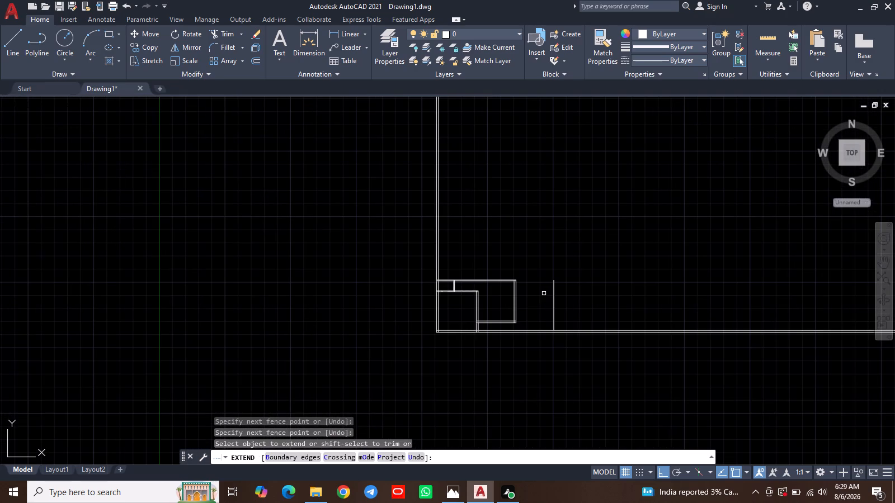
{"action": "middle_click_drag", "start_coordinate": [537, 288], "coordinate": [537, 317]}
{"action": "key", "text": "Escape"}
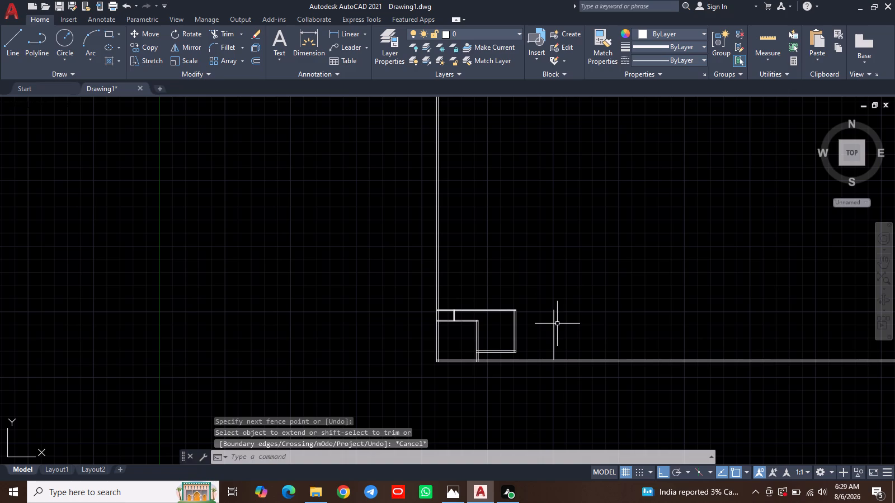
Stretch the upper end of the new vertical line straight up, far above the larger room's top wall.
{"action": "left_click", "coordinate": [553, 324]}
{"action": "scroll", "coordinate": [554, 313], "scroll_direction": "up", "scroll_amount": 3}
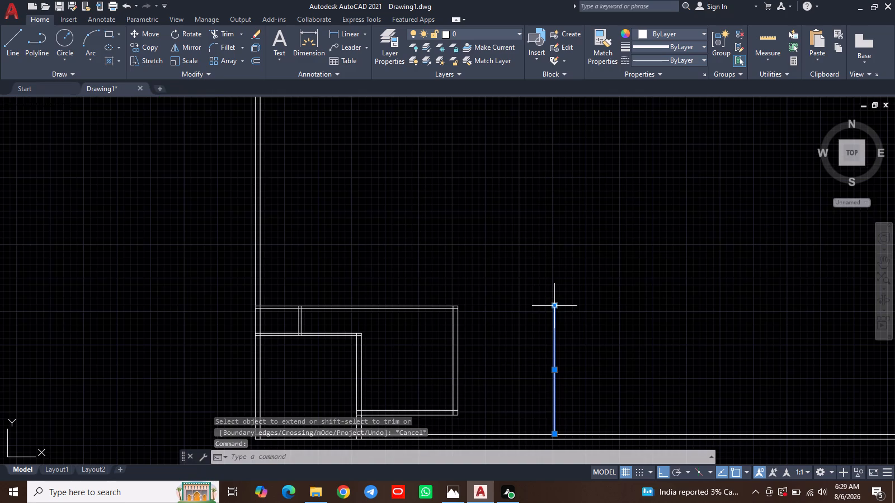
{"action": "left_click_drag", "start_coordinate": [553, 304], "coordinate": [558, 282]}
{"action": "middle_click_drag", "start_coordinate": [535, 127], "coordinate": [544, 354]}
{"action": "scroll", "coordinate": [553, 245], "scroll_direction": "down", "scroll_amount": 3}
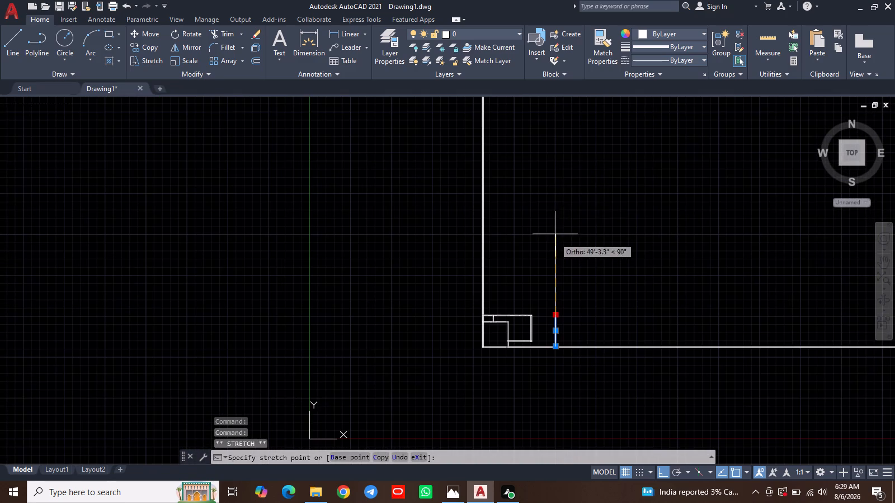
{"action": "left_click", "coordinate": [557, 165]}
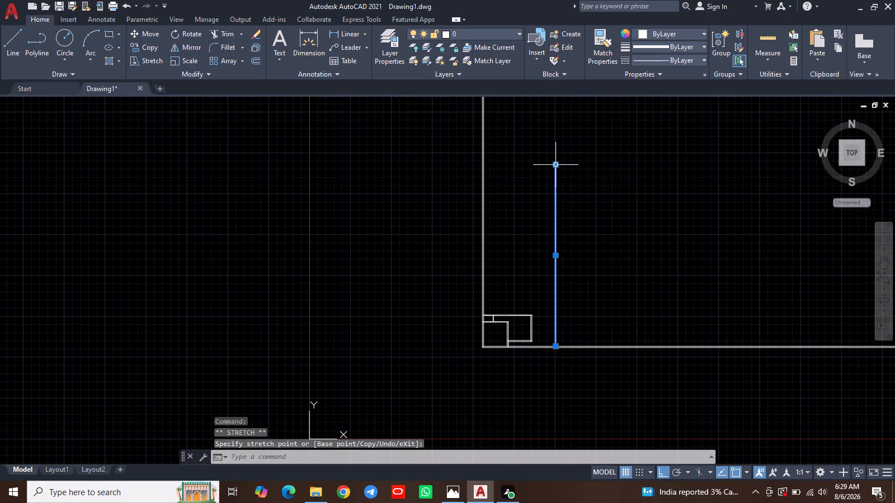
{"action": "key", "text": "Escape"}
Examine the ground floor plan in the reference image and compare its room layout with the walls drawn so far.
{"action": "middle_click_drag", "start_coordinate": [487, 250], "coordinate": [512, 215]}
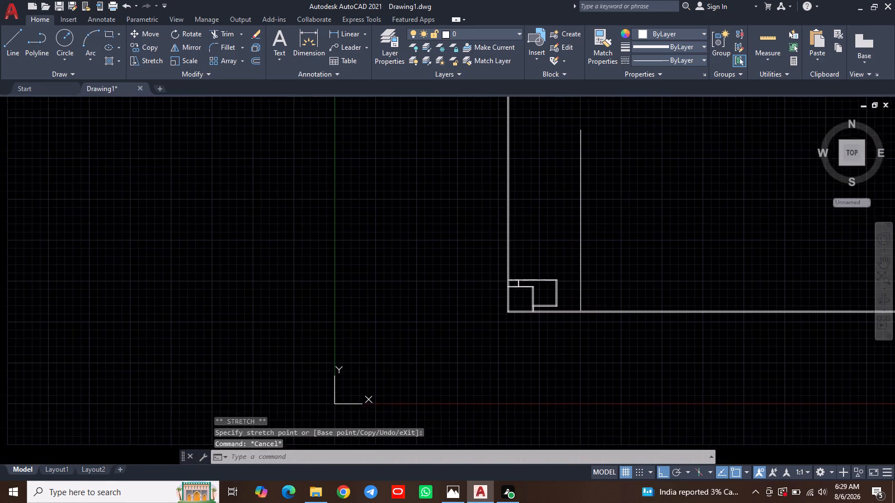
{"action": "scroll", "coordinate": [520, 282], "scroll_direction": "up", "scroll_amount": 2}
{"action": "middle_click_drag", "start_coordinate": [530, 259], "coordinate": [473, 211]}
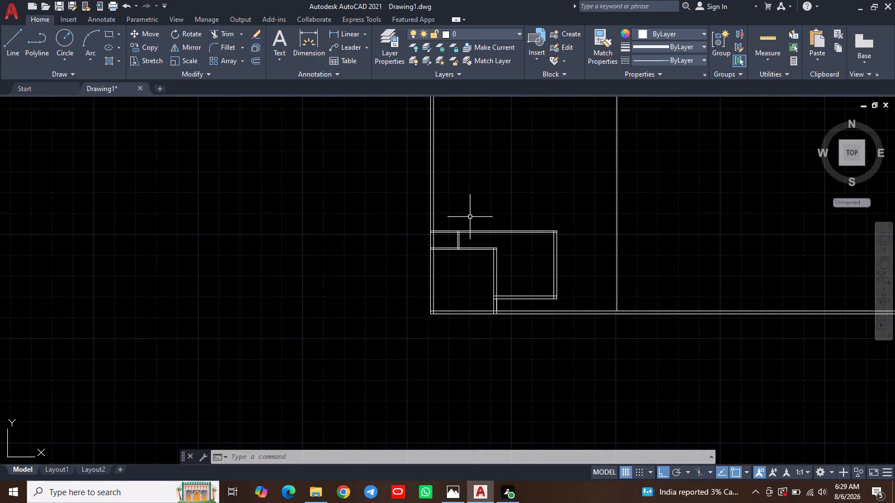
{"action": "left_click", "coordinate": [448, 495]}
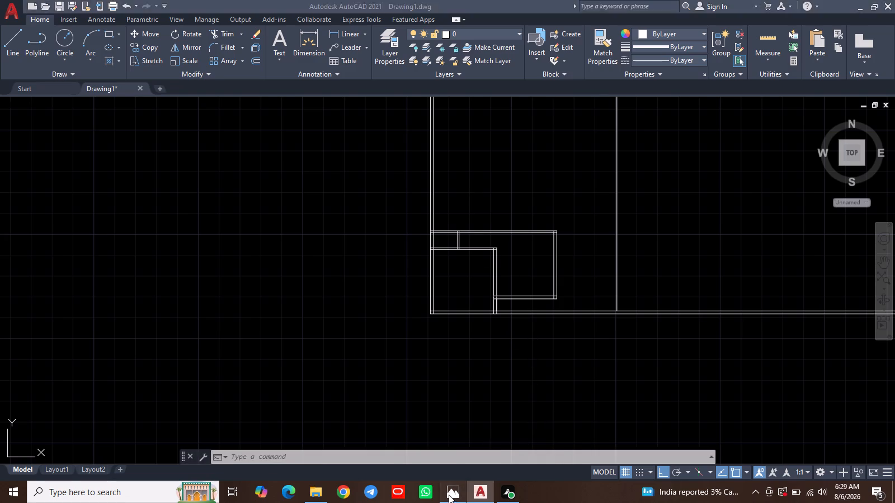
{"action": "middle_click_drag", "start_coordinate": [321, 232], "coordinate": [375, 182]}
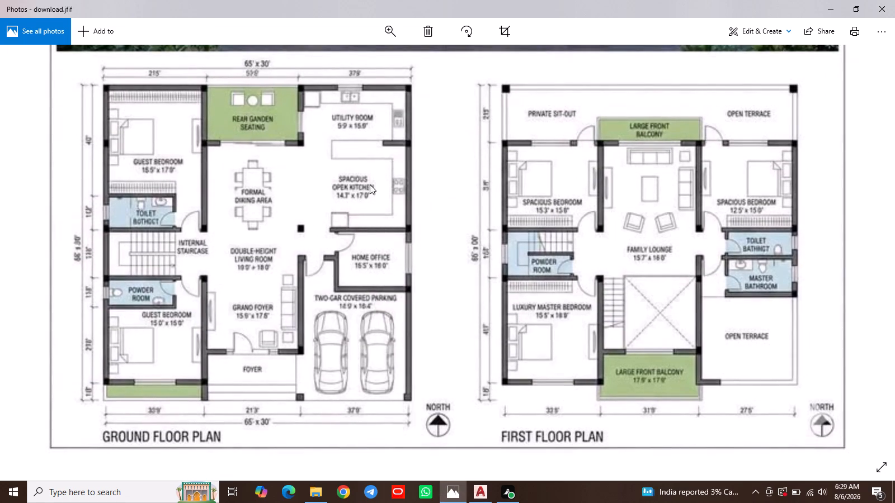
{"action": "middle_click_drag", "start_coordinate": [251, 332], "coordinate": [232, 277]}
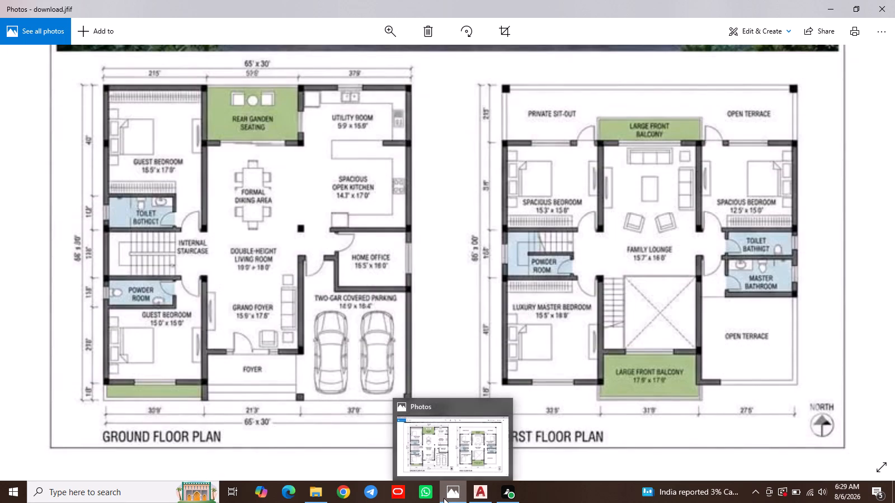
{"action": "left_click", "coordinate": [446, 452]}
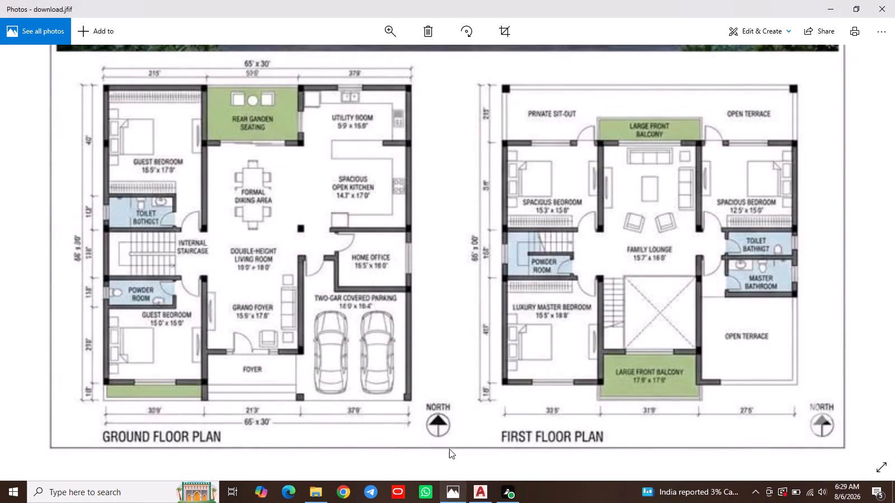
{"action": "left_click", "coordinate": [457, 498]}
{"action": "middle_click_drag", "start_coordinate": [428, 290], "coordinate": [332, 332]}
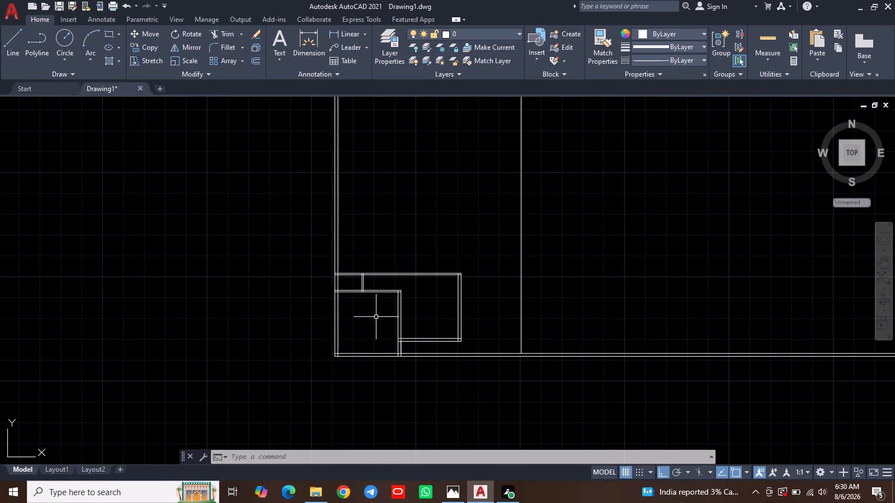
{"action": "scroll", "coordinate": [379, 315], "scroll_direction": "up", "scroll_amount": 2}
{"action": "middle_click_drag", "start_coordinate": [360, 312], "coordinate": [331, 263]}
{"action": "scroll", "coordinate": [331, 262], "scroll_direction": "down", "scroll_amount": 1}
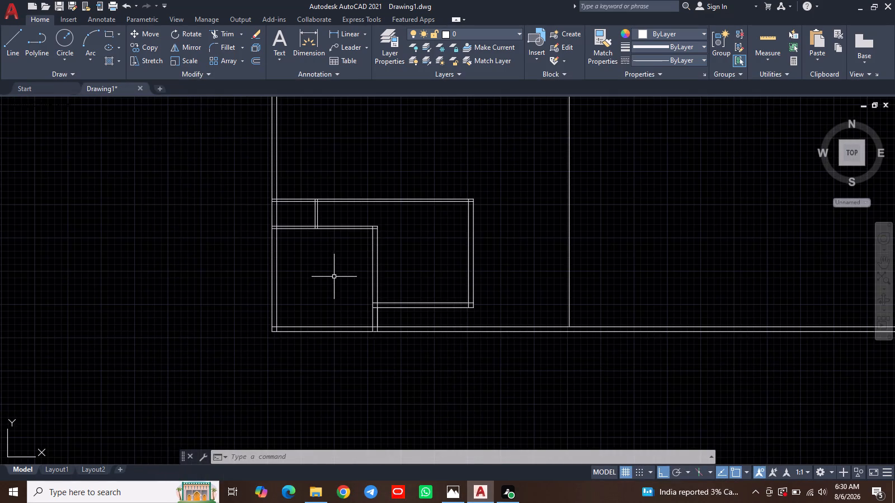
{"action": "left_click", "coordinate": [450, 501]}
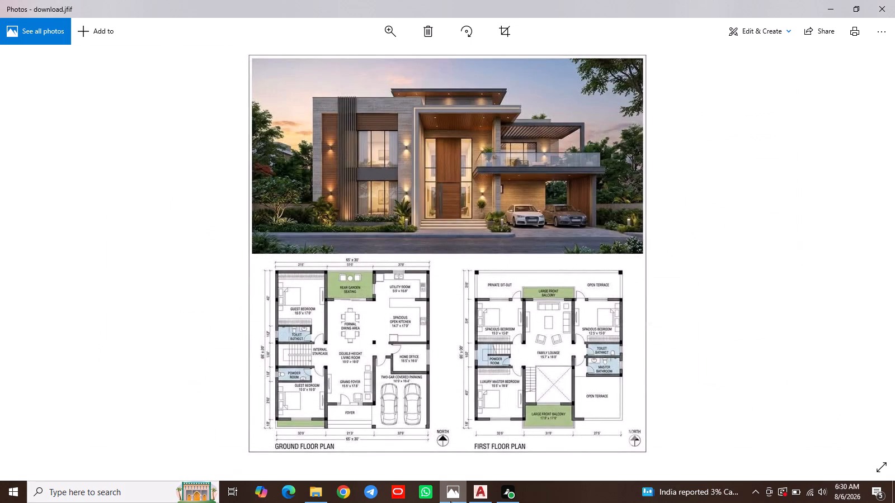
{"action": "left_click", "coordinate": [450, 501]}
Offset the long vertical line right of the larger room 9 inches to the right as a wall.
{"action": "middle_click_drag", "start_coordinate": [431, 244], "coordinate": [441, 281]}
{"action": "scroll", "coordinate": [479, 301], "scroll_direction": "up", "scroll_amount": 1}
{"action": "middle_click_drag", "start_coordinate": [536, 300], "coordinate": [486, 290]}
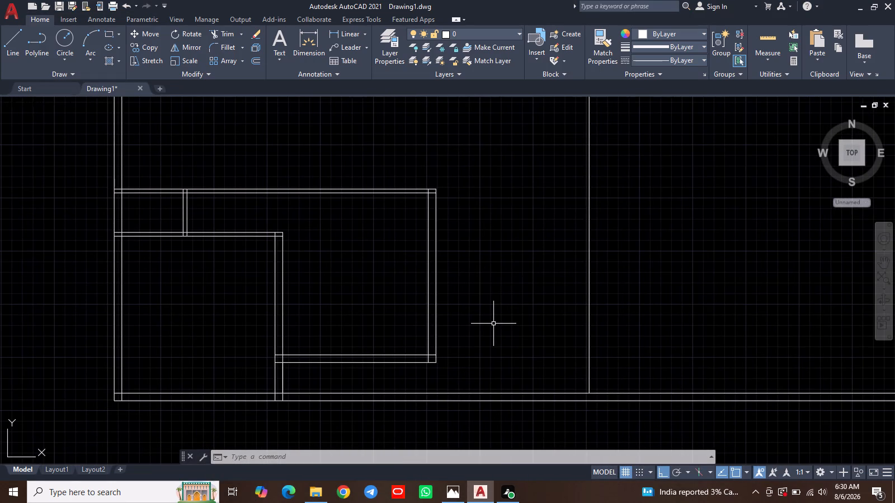
{"action": "key", "text": "o"}
{"action": "scroll", "coordinate": [493, 324], "scroll_direction": "up", "scroll_amount": 1}
{"action": "key", "text": "space"}
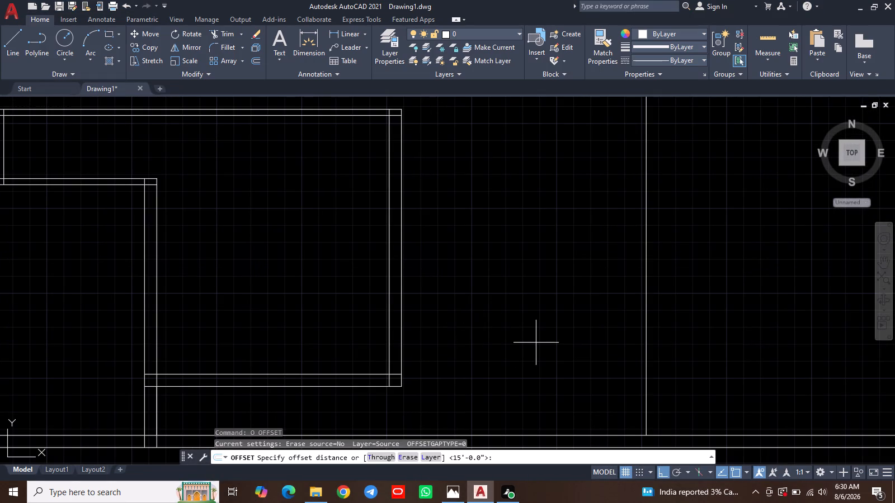
{"action": "type", "text": "9"}
{"action": "key", "text": "space"}
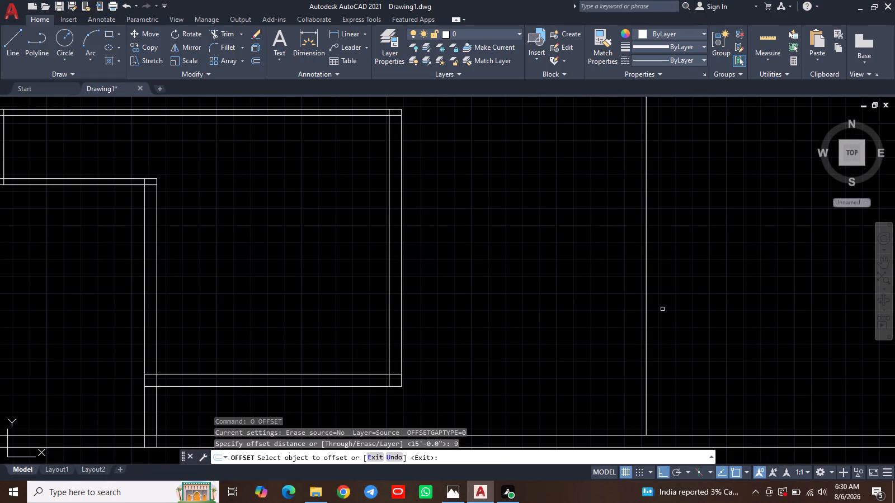
{"action": "left_click", "coordinate": [646, 323]}
{"action": "left_click", "coordinate": [695, 321]}
{"action": "middle_click_drag", "start_coordinate": [699, 318], "coordinate": [677, 335]}
{"action": "key", "text": "Escape"}
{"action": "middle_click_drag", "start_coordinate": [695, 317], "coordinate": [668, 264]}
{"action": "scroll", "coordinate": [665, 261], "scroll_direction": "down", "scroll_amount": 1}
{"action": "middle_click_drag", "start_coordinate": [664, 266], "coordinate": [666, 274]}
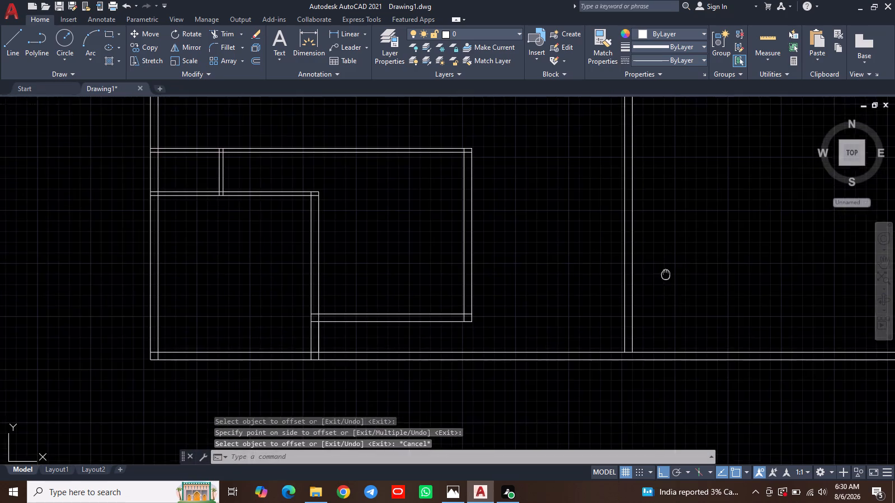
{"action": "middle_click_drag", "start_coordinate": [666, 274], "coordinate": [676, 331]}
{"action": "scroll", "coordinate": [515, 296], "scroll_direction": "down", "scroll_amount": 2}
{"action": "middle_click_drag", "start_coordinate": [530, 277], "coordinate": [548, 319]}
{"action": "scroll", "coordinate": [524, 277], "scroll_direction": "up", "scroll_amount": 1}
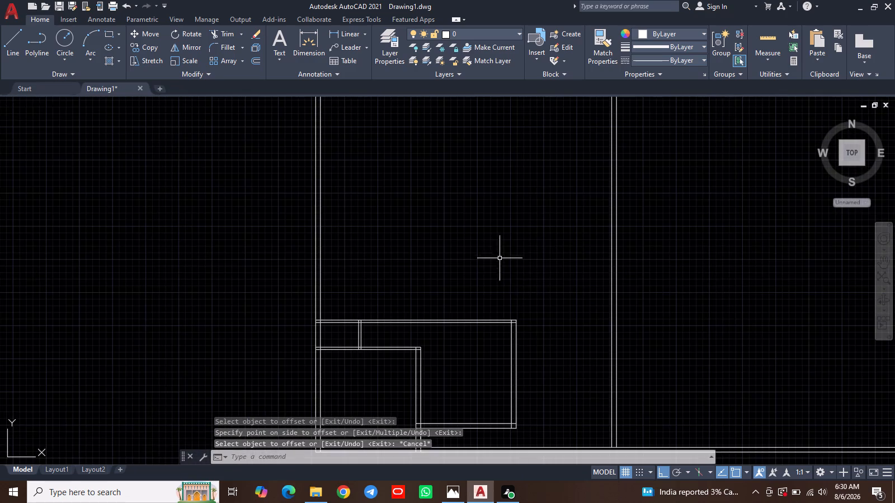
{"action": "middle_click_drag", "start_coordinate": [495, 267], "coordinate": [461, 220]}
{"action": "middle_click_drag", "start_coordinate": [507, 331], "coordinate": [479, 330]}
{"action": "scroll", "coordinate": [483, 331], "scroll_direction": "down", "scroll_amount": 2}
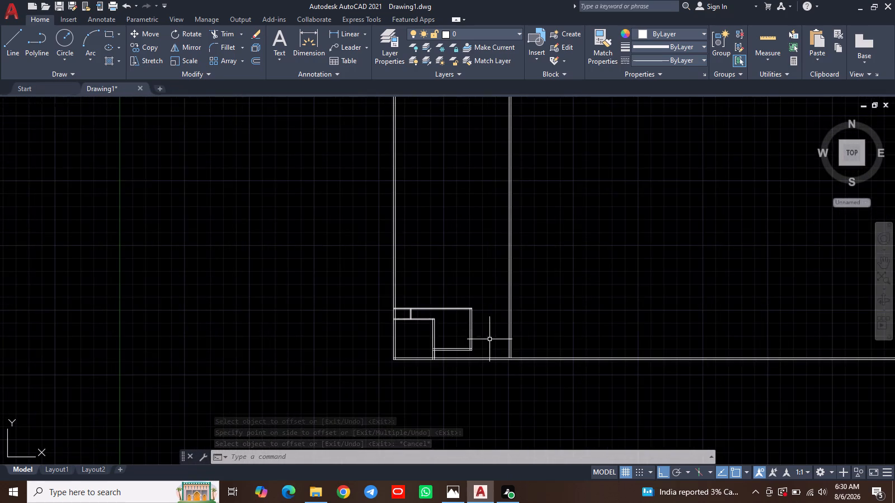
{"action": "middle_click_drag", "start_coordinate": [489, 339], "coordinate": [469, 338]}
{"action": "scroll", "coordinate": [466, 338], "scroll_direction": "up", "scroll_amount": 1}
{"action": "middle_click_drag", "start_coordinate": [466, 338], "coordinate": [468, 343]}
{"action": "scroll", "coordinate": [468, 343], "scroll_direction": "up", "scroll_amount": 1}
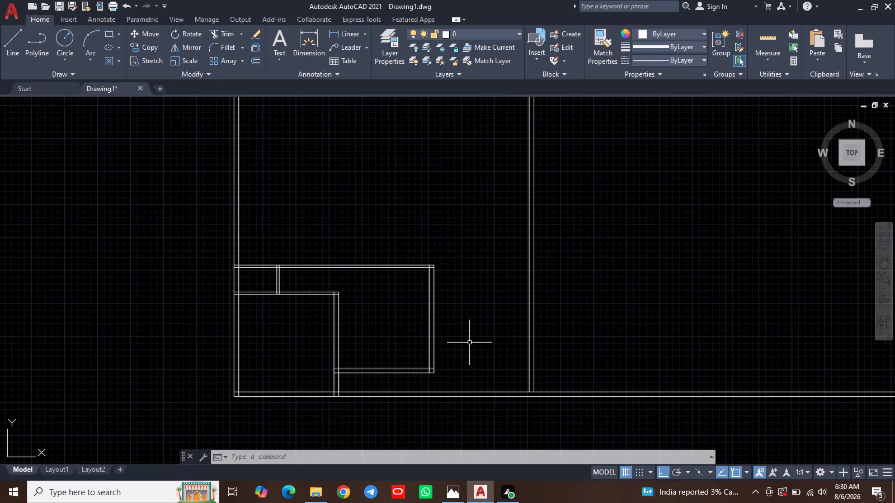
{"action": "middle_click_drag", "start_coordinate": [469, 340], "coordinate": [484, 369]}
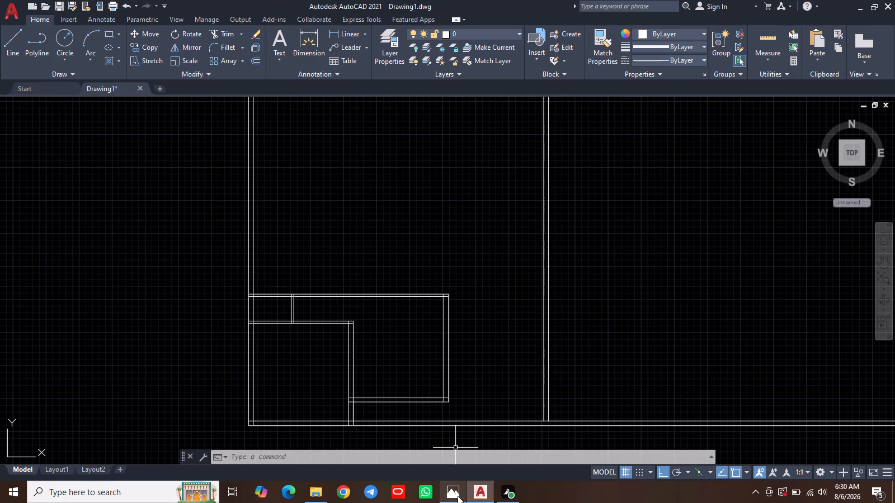
Switch to the reference image and examine the ground floor plan's room layout and dimensions.
{"action": "left_click", "coordinate": [453, 488]}
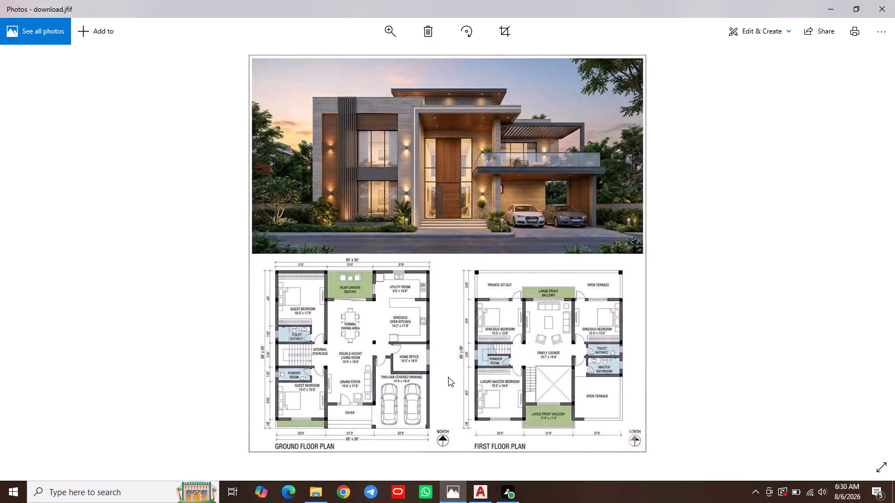
{"action": "middle_click_drag", "start_coordinate": [447, 376], "coordinate": [447, 317]}
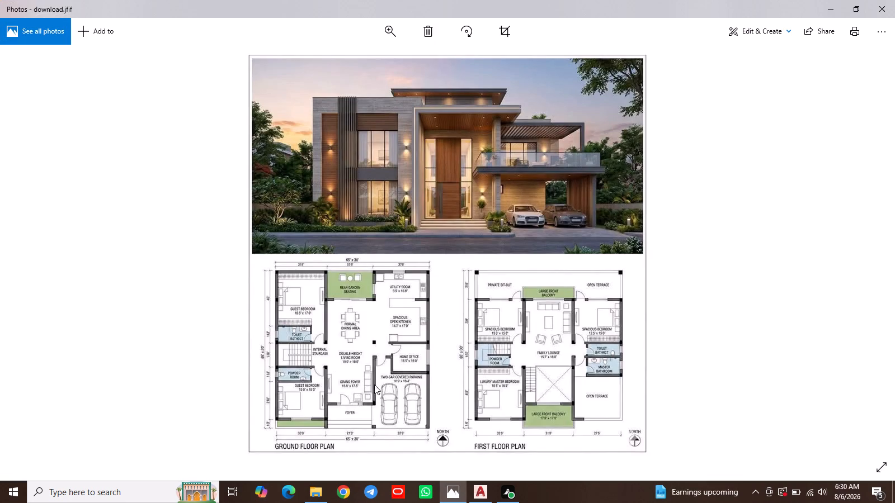
{"action": "double_click", "coordinate": [386, 368]}
{"action": "middle_click_drag", "start_coordinate": [357, 379], "coordinate": [356, 374]}
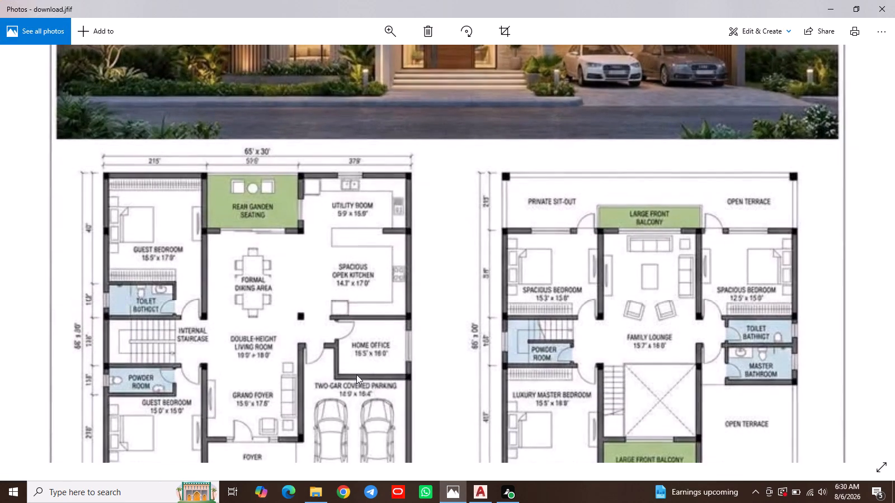
{"action": "middle_click_drag", "start_coordinate": [356, 374], "coordinate": [373, 297]}
{"action": "left_click_drag", "start_coordinate": [361, 371], "coordinate": [364, 340]}
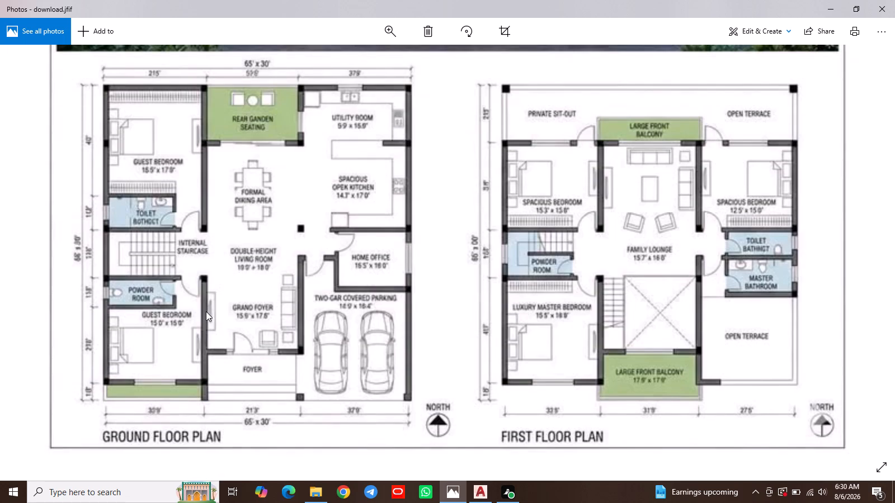
{"action": "middle_click_drag", "start_coordinate": [331, 248], "coordinate": [332, 444]}
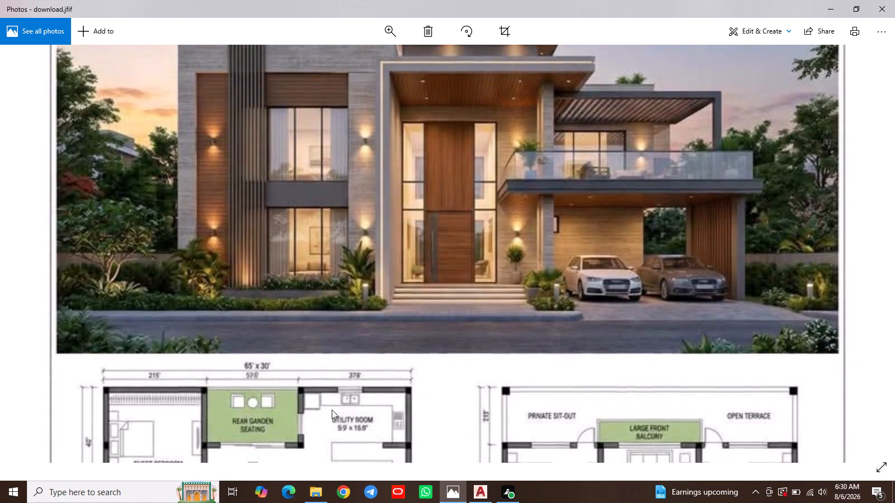
{"action": "middle_click_drag", "start_coordinate": [331, 397], "coordinate": [333, 229]}
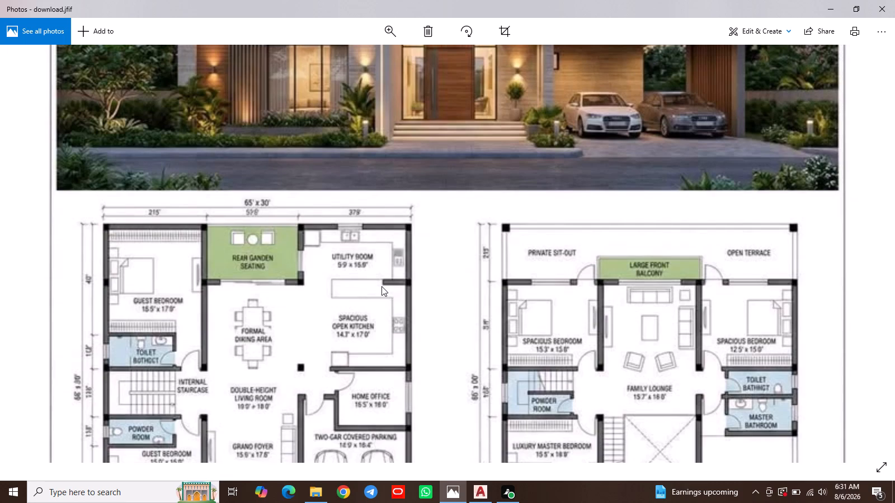
{"action": "middle_click_drag", "start_coordinate": [328, 333], "coordinate": [326, 265]}
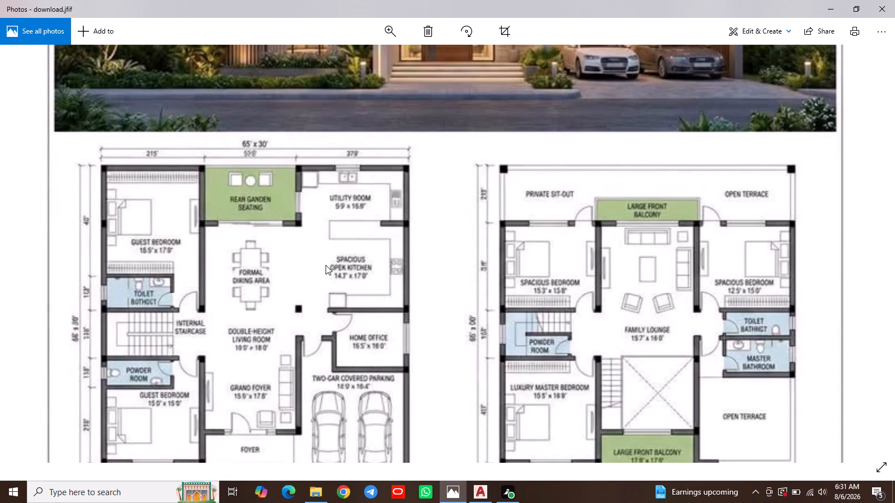
{"action": "middle_click_drag", "start_coordinate": [326, 265], "coordinate": [326, 265]}
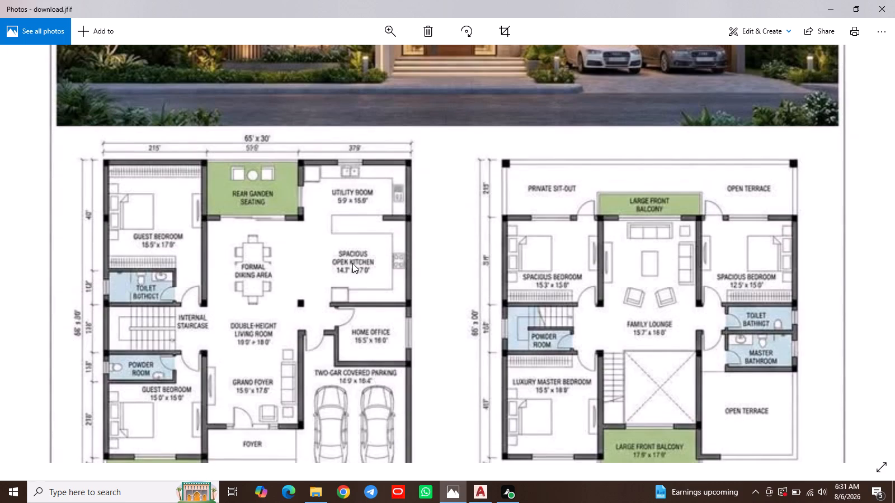
{"action": "middle_click_drag", "start_coordinate": [317, 296], "coordinate": [319, 229]}
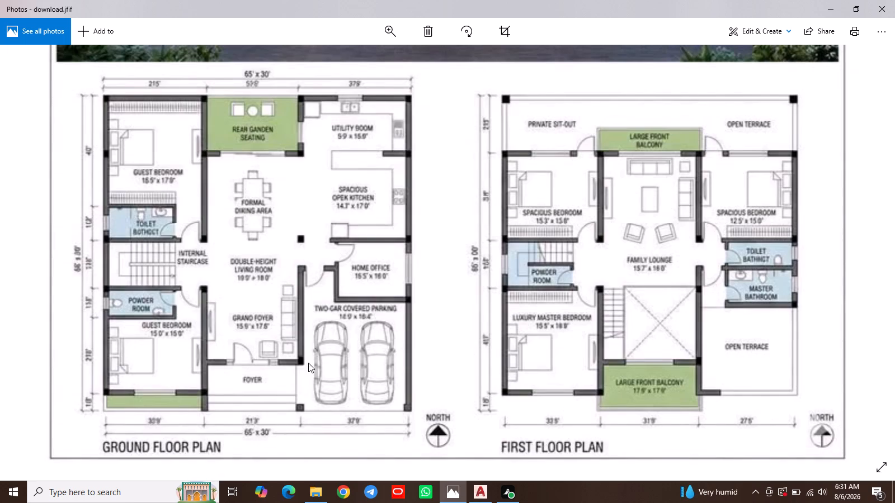
{"action": "middle_click_drag", "start_coordinate": [321, 371], "coordinate": [338, 315]}
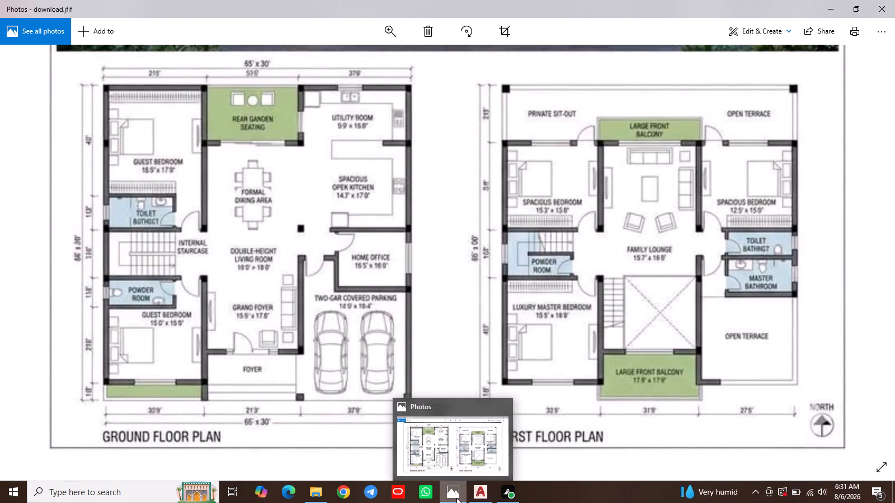
Back in the AutoCAD drawing, offset the upper line of the larger room's top wall 6' upward.
{"action": "left_click", "coordinate": [473, 498]}
{"action": "middle_click_drag", "start_coordinate": [406, 316], "coordinate": [456, 318]}
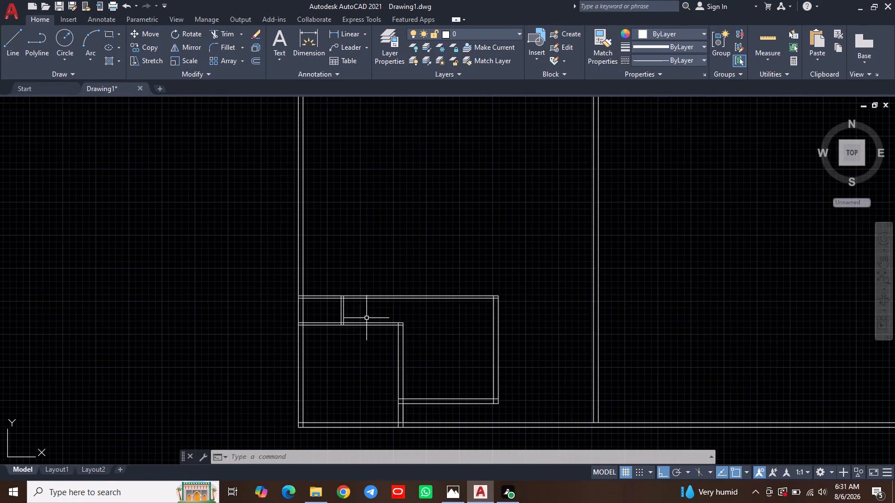
{"action": "scroll", "coordinate": [366, 317], "scroll_direction": "up", "scroll_amount": 2}
{"action": "middle_click_drag", "start_coordinate": [366, 314], "coordinate": [400, 336]}
{"action": "scroll", "coordinate": [383, 320], "scroll_direction": "up", "scroll_amount": 1}
{"action": "middle_click_drag", "start_coordinate": [383, 323], "coordinate": [388, 387]}
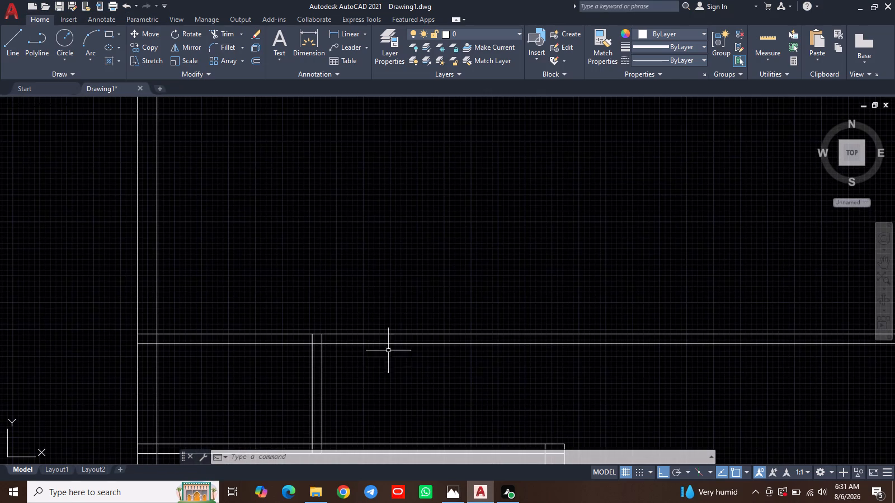
{"action": "middle_click_drag", "start_coordinate": [387, 281], "coordinate": [413, 366]}
{"action": "scroll", "coordinate": [418, 347], "scroll_direction": "down", "scroll_amount": 1}
{"action": "middle_click_drag", "start_coordinate": [418, 347], "coordinate": [406, 348]}
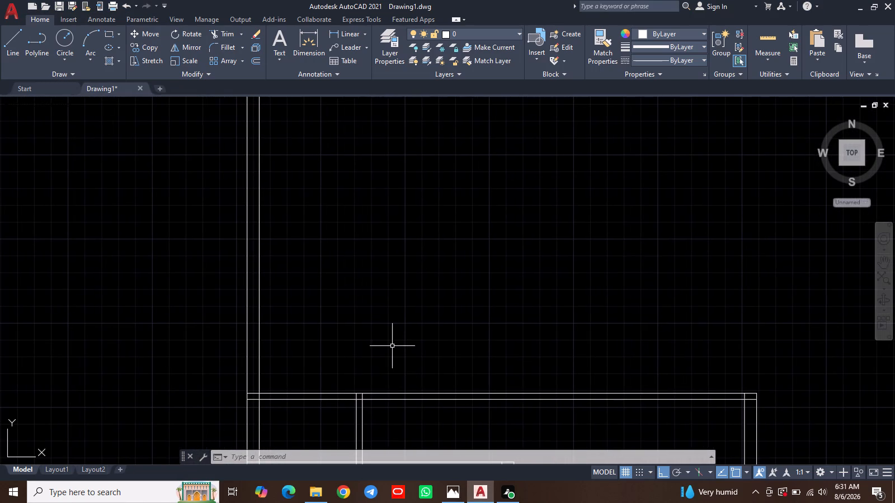
{"action": "middle_click_drag", "start_coordinate": [357, 338], "coordinate": [381, 334]}
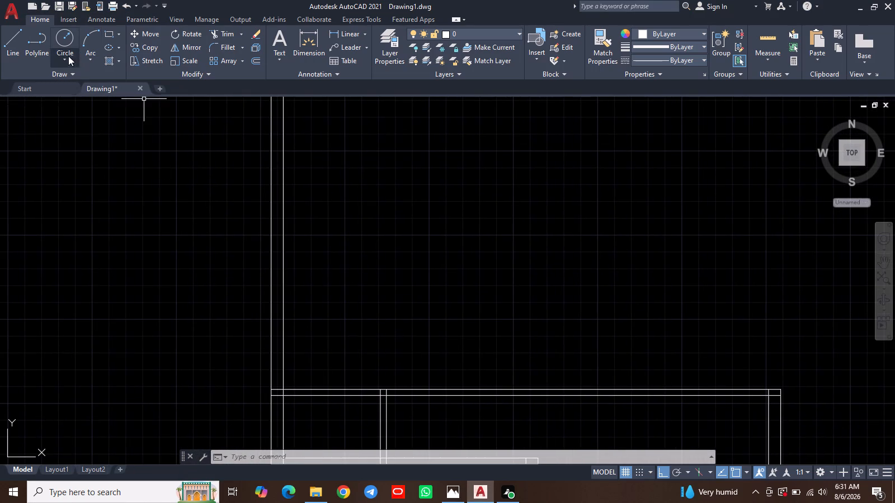
{"action": "type", "text": "o"}
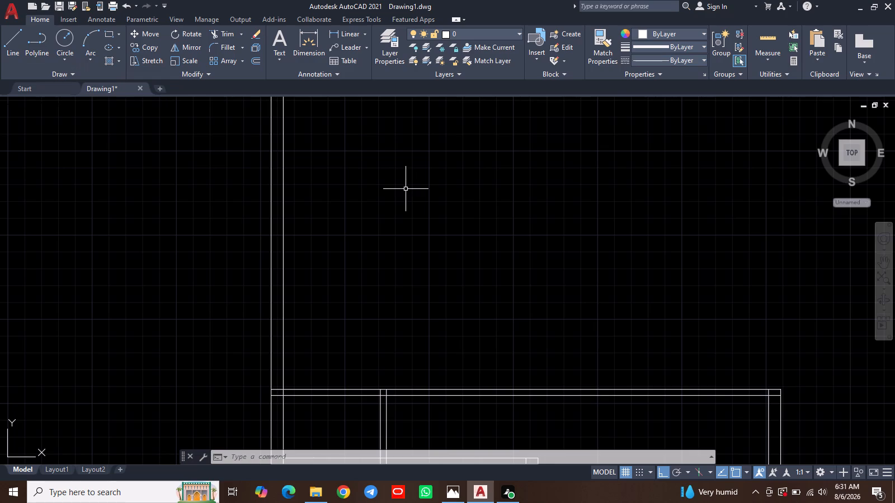
{"action": "key", "text": "space"}
{"action": "type", "text": "6'"}
{"action": "key", "text": "space"}
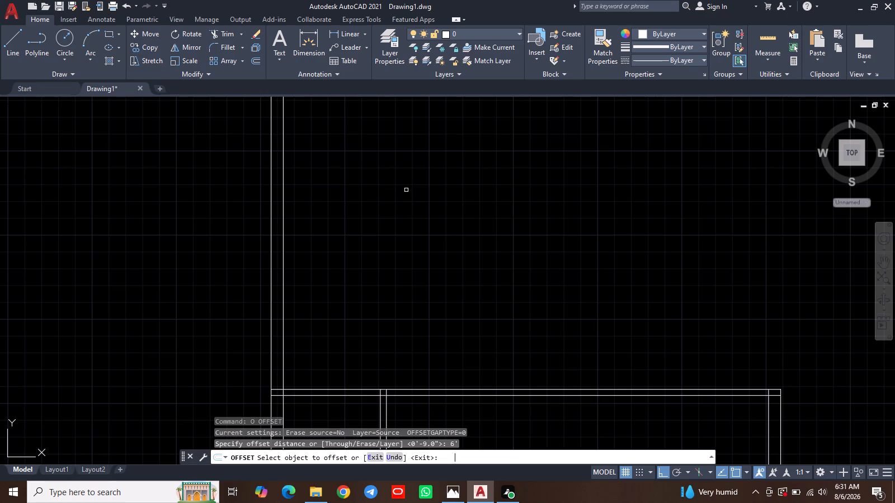
{"action": "left_click", "coordinate": [447, 390]}
{"action": "left_click_drag", "start_coordinate": [465, 309], "coordinate": [465, 316]}
{"action": "key", "text": "Escape"}
Check the reference plan, and offset the new horizontal line 4.5 inches upward as a partition.
{"action": "middle_click_drag", "start_coordinate": [453, 334], "coordinate": [458, 352]}
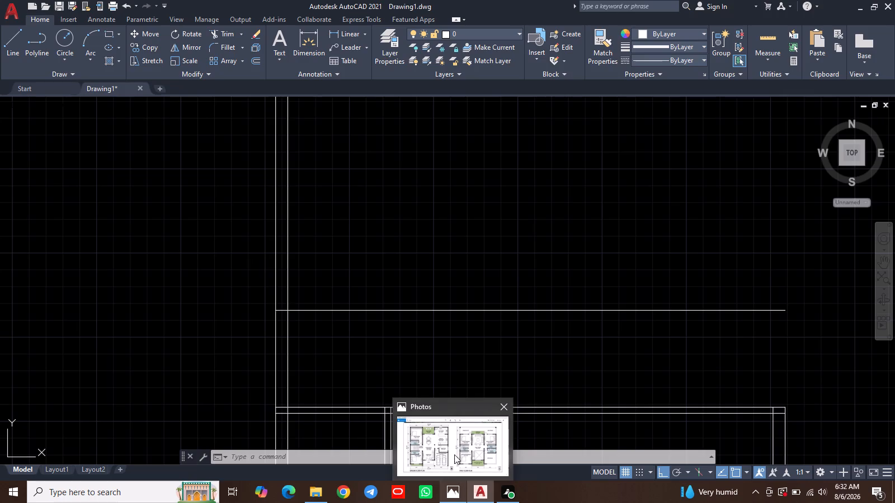
{"action": "left_click", "coordinate": [454, 449]}
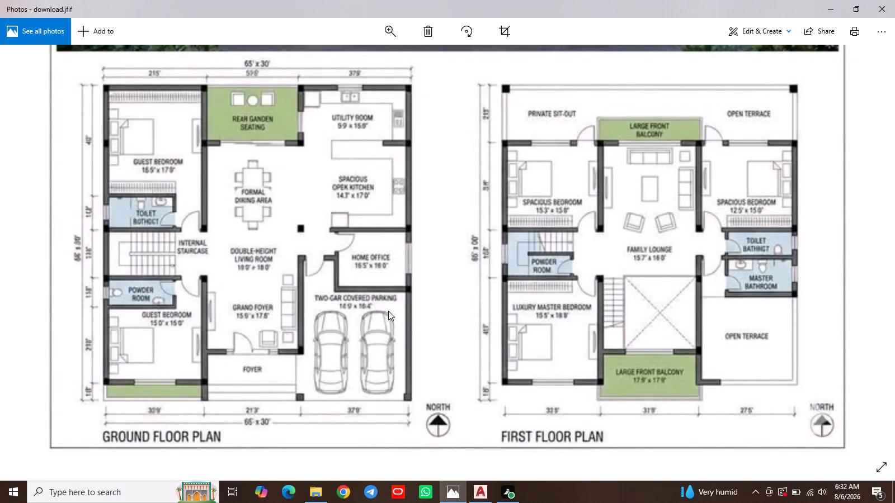
{"action": "scroll", "coordinate": [153, 281], "scroll_direction": "up", "scroll_amount": 2}
{"action": "middle_click_drag", "start_coordinate": [192, 284], "coordinate": [209, 329]}
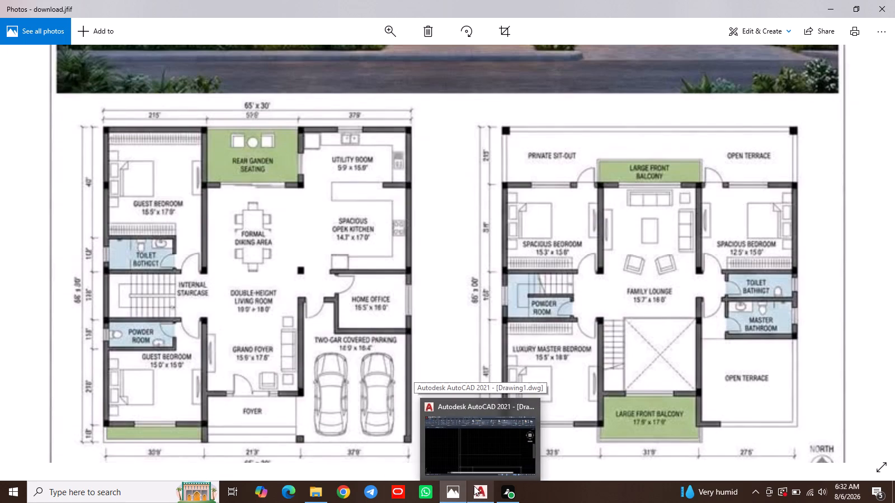
{"action": "left_click", "coordinate": [474, 465]}
{"action": "middle_click_drag", "start_coordinate": [427, 286], "coordinate": [406, 308]}
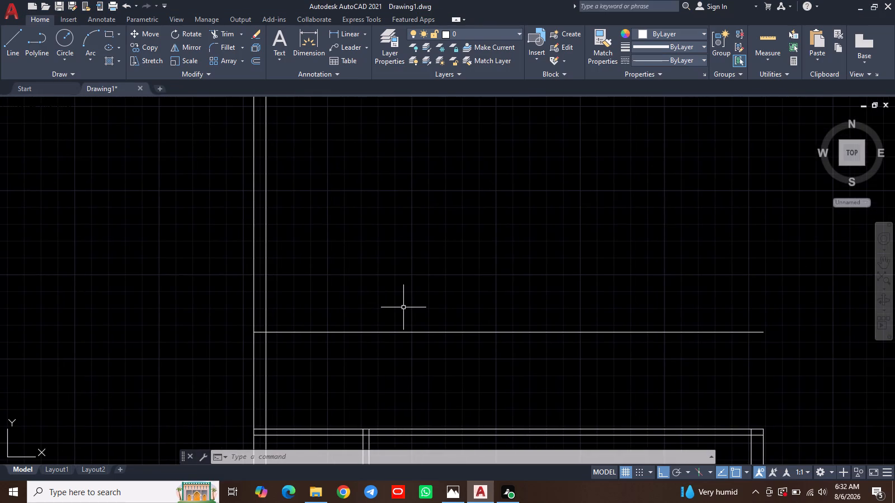
{"action": "type", "text": "o"}
{"action": "key", "text": "space"}
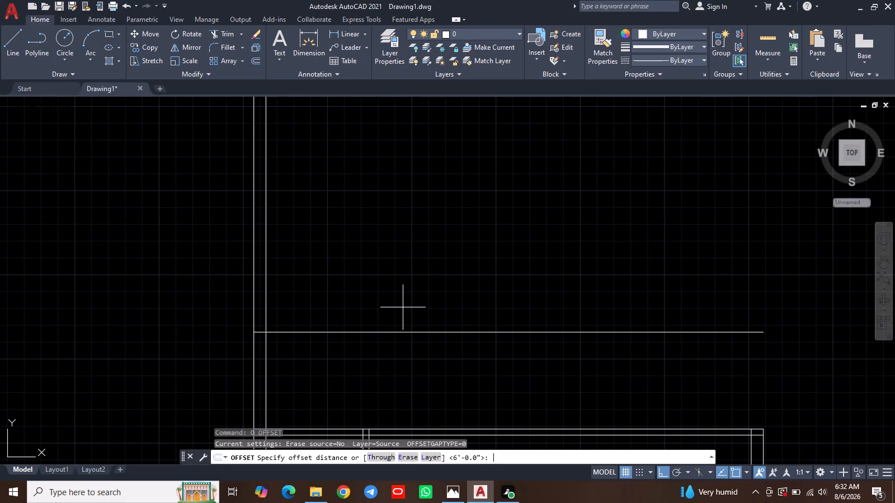
{"action": "type", "text": "4.5"}
{"action": "key", "text": "space"}
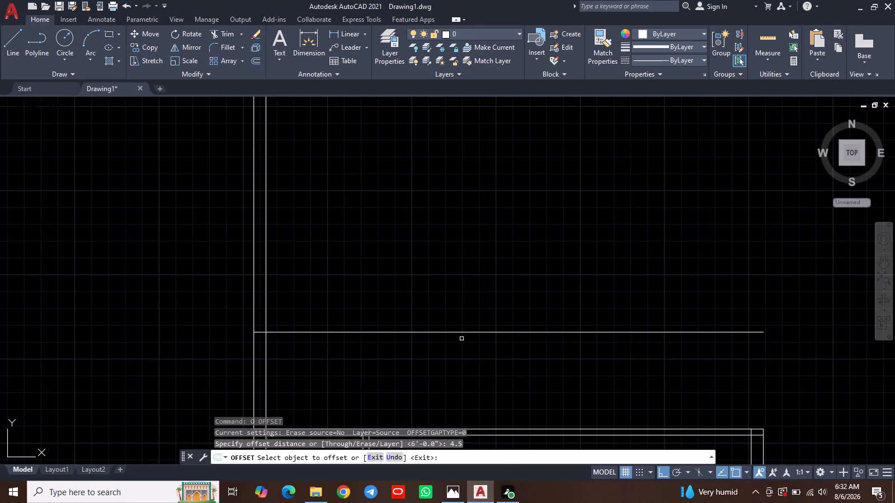
{"action": "left_click", "coordinate": [461, 331]}
{"action": "left_click", "coordinate": [464, 296]}
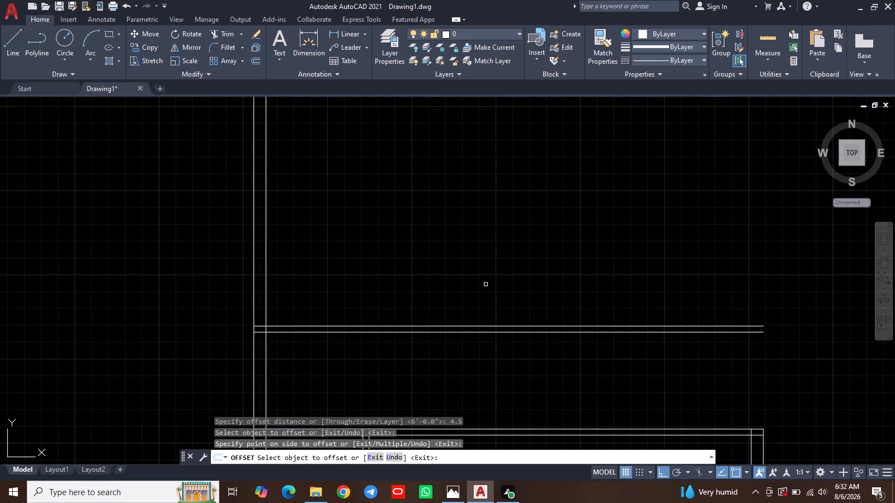
{"action": "key", "text": "Escape"}
Extend both lines of the smaller lower-left room's right wall up to the upper line of the new partition.
{"action": "middle_click_drag", "start_coordinate": [491, 282], "coordinate": [450, 262]}
{"action": "scroll", "coordinate": [450, 262], "scroll_direction": "down", "scroll_amount": 1}
{"action": "middle_click_drag", "start_coordinate": [474, 275], "coordinate": [403, 275]}
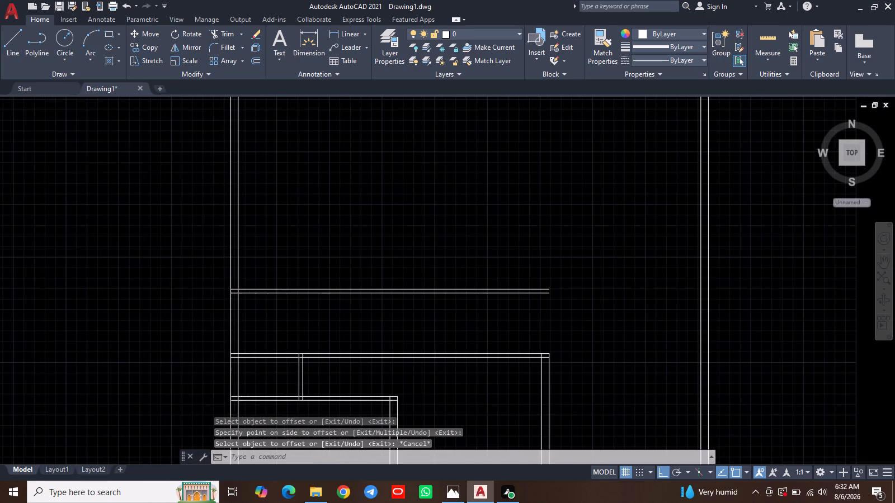
{"action": "scroll", "coordinate": [404, 276], "scroll_direction": "down", "scroll_amount": 2}
{"action": "middle_click_drag", "start_coordinate": [455, 307], "coordinate": [456, 279]}
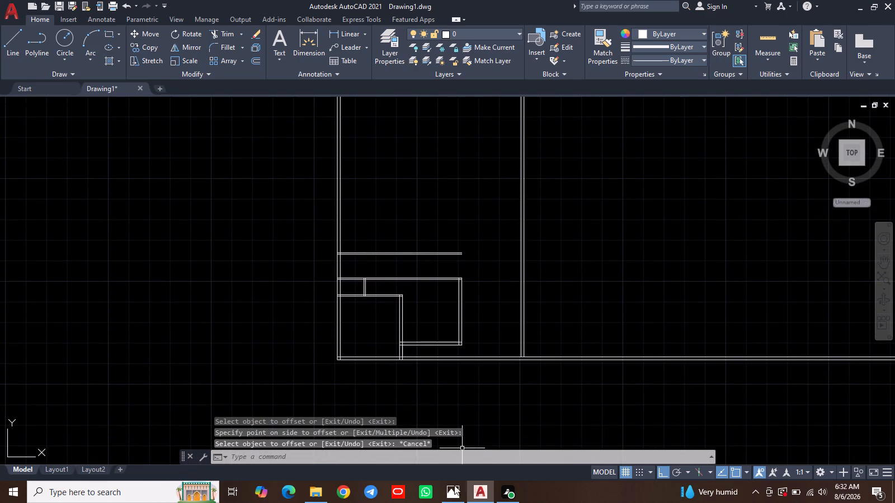
{"action": "left_click", "coordinate": [451, 491]}
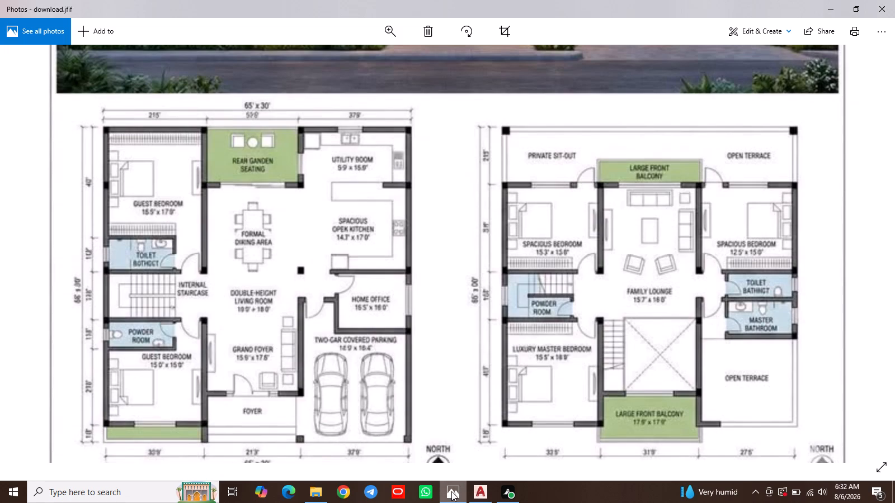
{"action": "left_click", "coordinate": [451, 491]}
{"action": "scroll", "coordinate": [397, 307], "scroll_direction": "up", "scroll_amount": 2}
{"action": "middle_click_drag", "start_coordinate": [447, 319], "coordinate": [458, 342]}
{"action": "key", "text": "e"}
{"action": "key", "text": "x"}
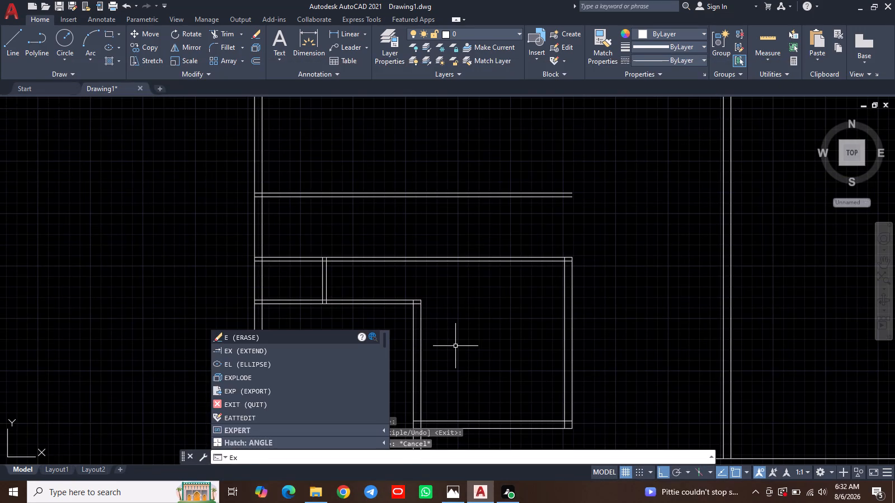
{"action": "key", "text": "space"}
{"action": "left_click_drag", "start_coordinate": [484, 333], "coordinate": [475, 336]}
{"action": "left_click_drag", "start_coordinate": [455, 345], "coordinate": [450, 350]}
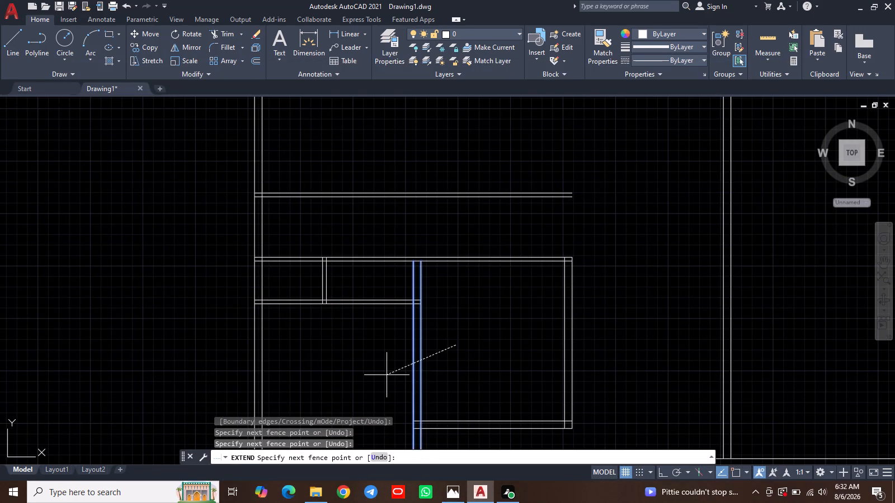
{"action": "left_click", "coordinate": [387, 375]}
{"action": "left_click", "coordinate": [447, 274]}
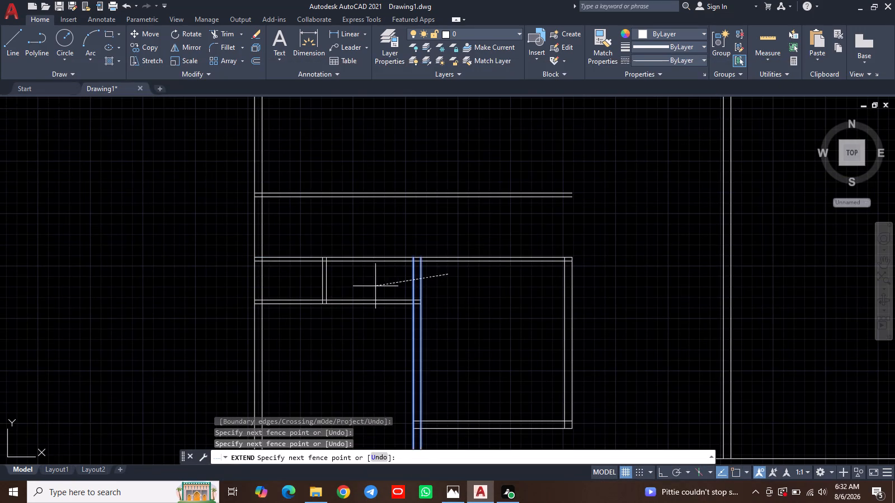
{"action": "left_click", "coordinate": [375, 286]}
{"action": "left_click_drag", "start_coordinate": [434, 276], "coordinate": [428, 277]}
{"action": "left_click", "coordinate": [392, 277]}
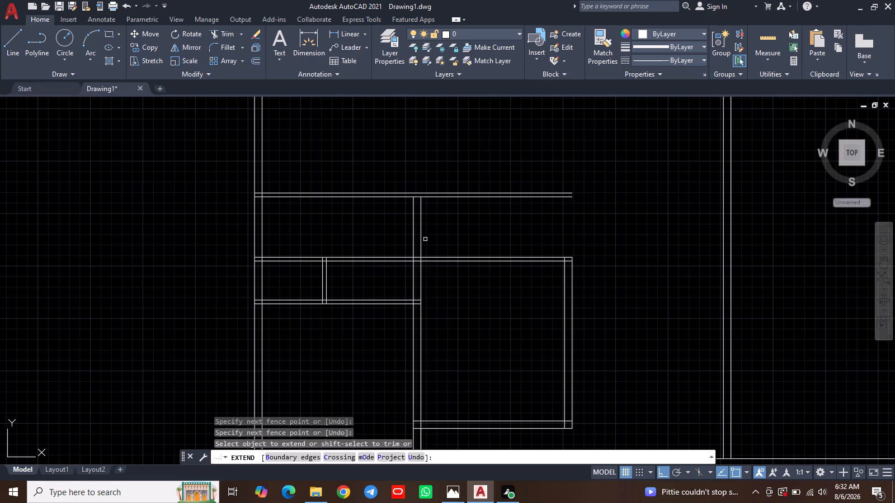
{"action": "left_click", "coordinate": [439, 220]}
{"action": "left_click", "coordinate": [397, 228]}
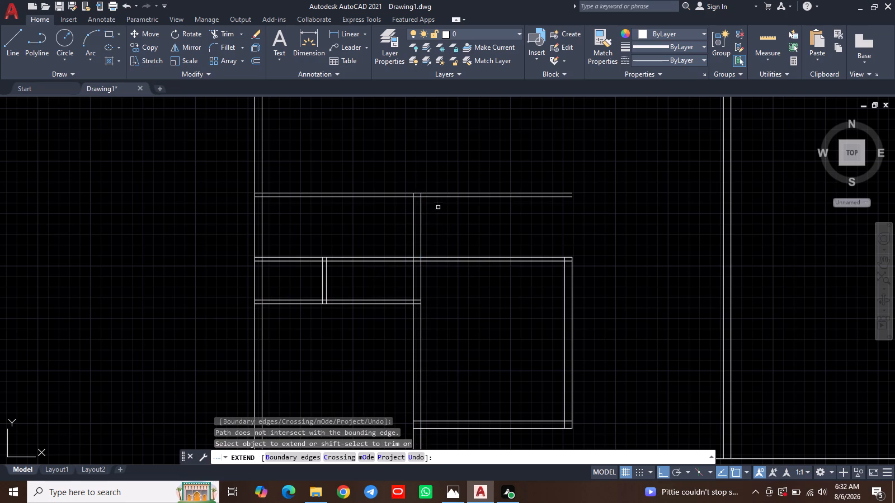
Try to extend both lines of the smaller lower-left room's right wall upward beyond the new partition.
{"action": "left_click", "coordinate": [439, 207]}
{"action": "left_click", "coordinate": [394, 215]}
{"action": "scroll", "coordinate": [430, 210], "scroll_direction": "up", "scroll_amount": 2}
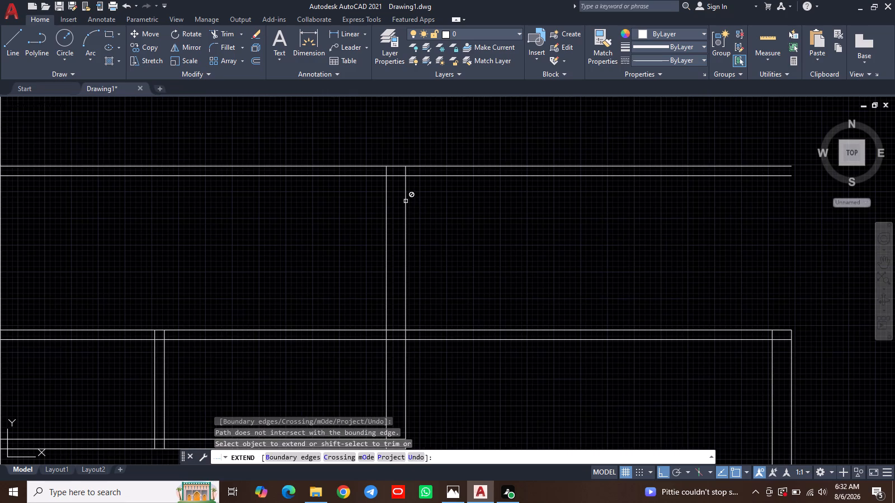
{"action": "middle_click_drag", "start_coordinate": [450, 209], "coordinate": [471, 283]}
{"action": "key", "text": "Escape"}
Place a horizontal construction line across the plan, well above the new partition.
{"action": "middle_click_drag", "start_coordinate": [457, 201], "coordinate": [484, 330]}
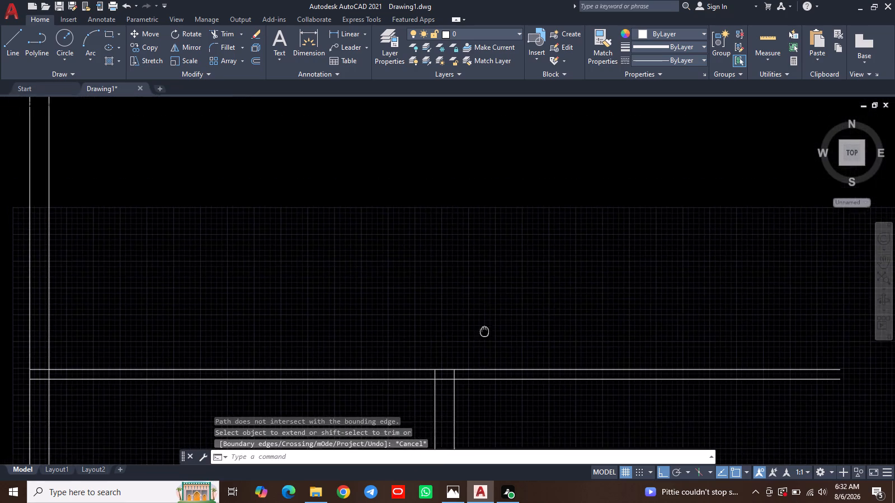
{"action": "middle_click_drag", "start_coordinate": [484, 330], "coordinate": [485, 328]}
{"action": "scroll", "coordinate": [489, 269], "scroll_direction": "down", "scroll_amount": 4}
{"action": "middle_click_drag", "start_coordinate": [497, 251], "coordinate": [480, 302]}
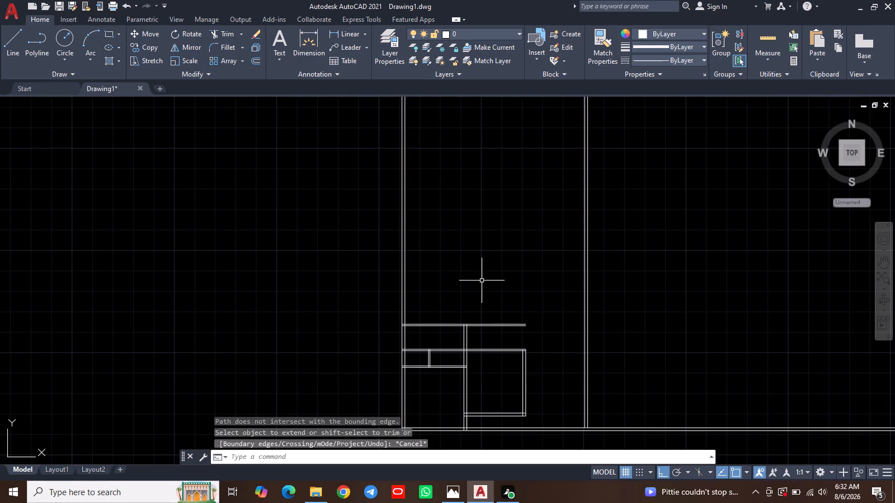
{"action": "key", "text": "e"}
{"action": "key", "text": "Escape"}
{"action": "type", "text": "xl"}
{"action": "key", "text": "space"}
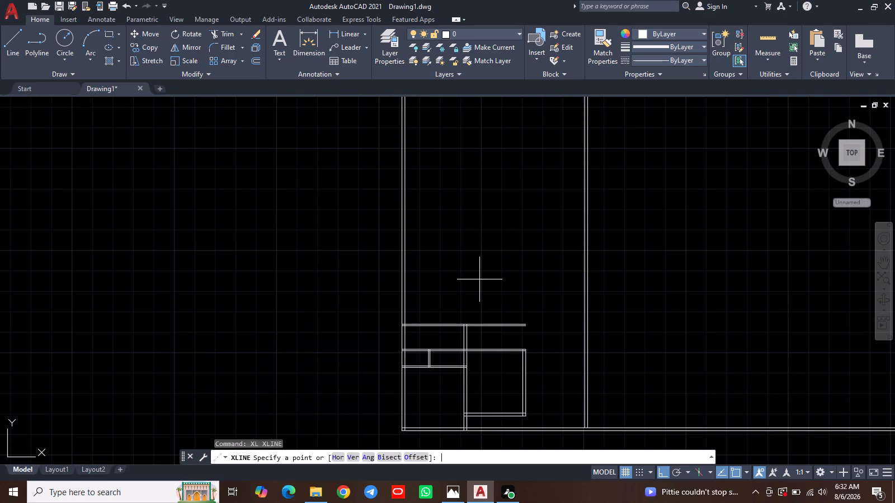
{"action": "left_click", "coordinate": [338, 456]}
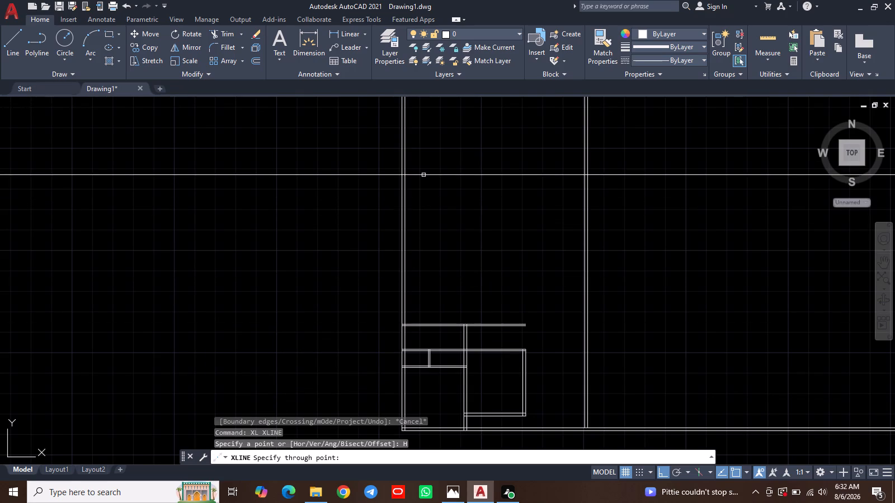
{"action": "left_click", "coordinate": [433, 129]}
{"action": "key", "text": "Escape"}
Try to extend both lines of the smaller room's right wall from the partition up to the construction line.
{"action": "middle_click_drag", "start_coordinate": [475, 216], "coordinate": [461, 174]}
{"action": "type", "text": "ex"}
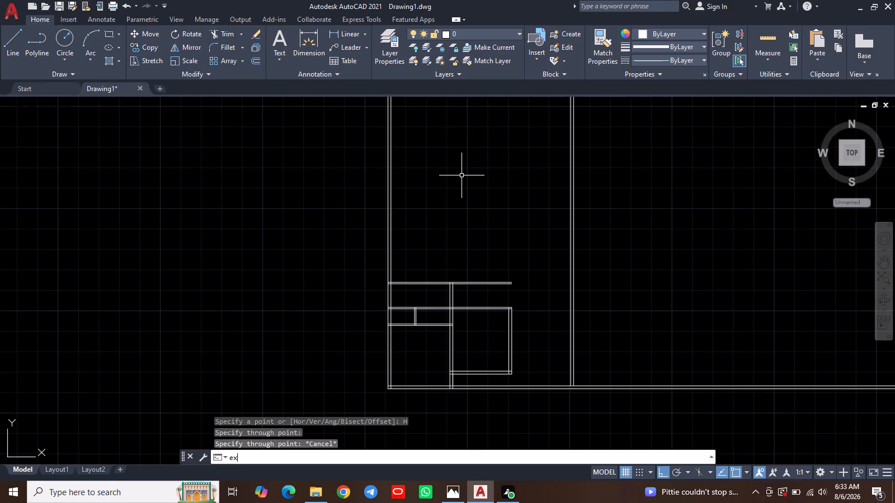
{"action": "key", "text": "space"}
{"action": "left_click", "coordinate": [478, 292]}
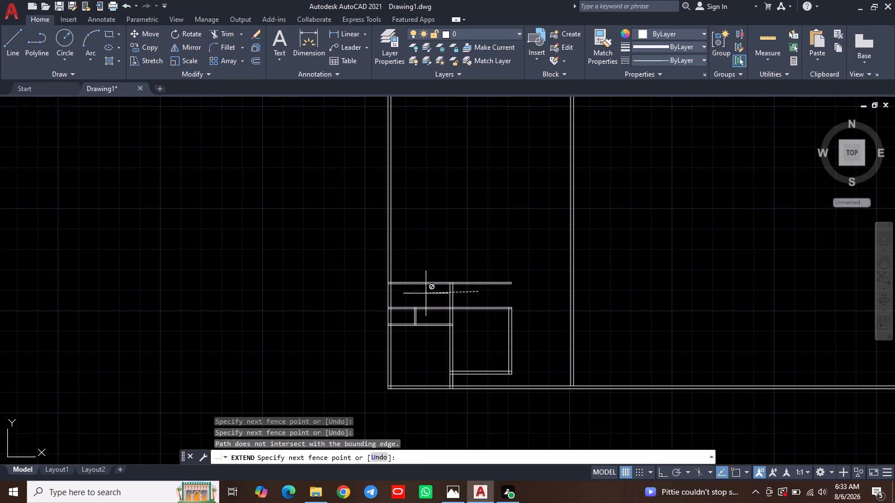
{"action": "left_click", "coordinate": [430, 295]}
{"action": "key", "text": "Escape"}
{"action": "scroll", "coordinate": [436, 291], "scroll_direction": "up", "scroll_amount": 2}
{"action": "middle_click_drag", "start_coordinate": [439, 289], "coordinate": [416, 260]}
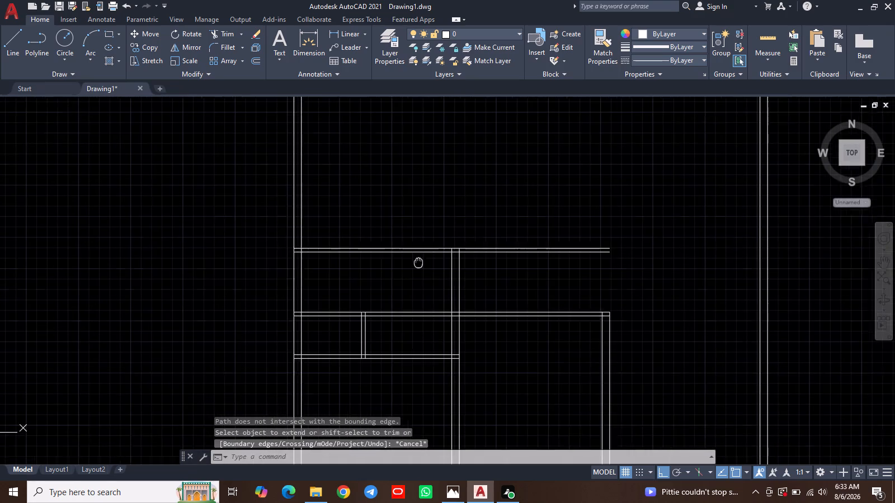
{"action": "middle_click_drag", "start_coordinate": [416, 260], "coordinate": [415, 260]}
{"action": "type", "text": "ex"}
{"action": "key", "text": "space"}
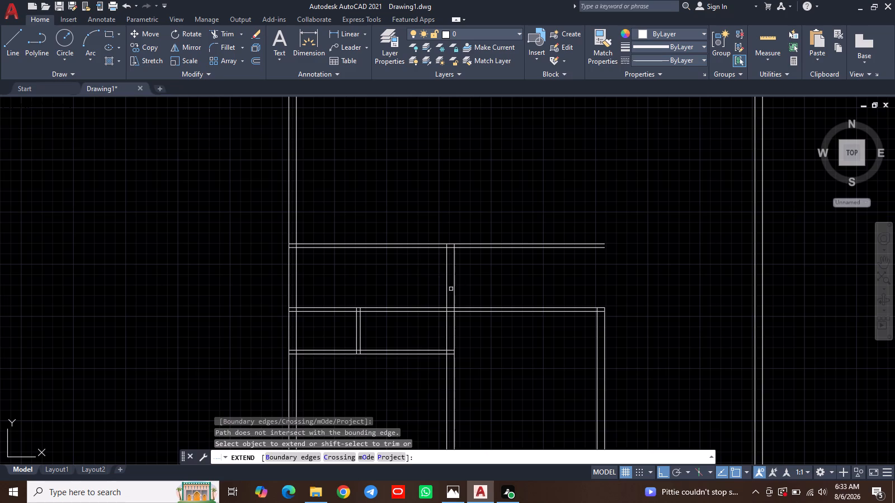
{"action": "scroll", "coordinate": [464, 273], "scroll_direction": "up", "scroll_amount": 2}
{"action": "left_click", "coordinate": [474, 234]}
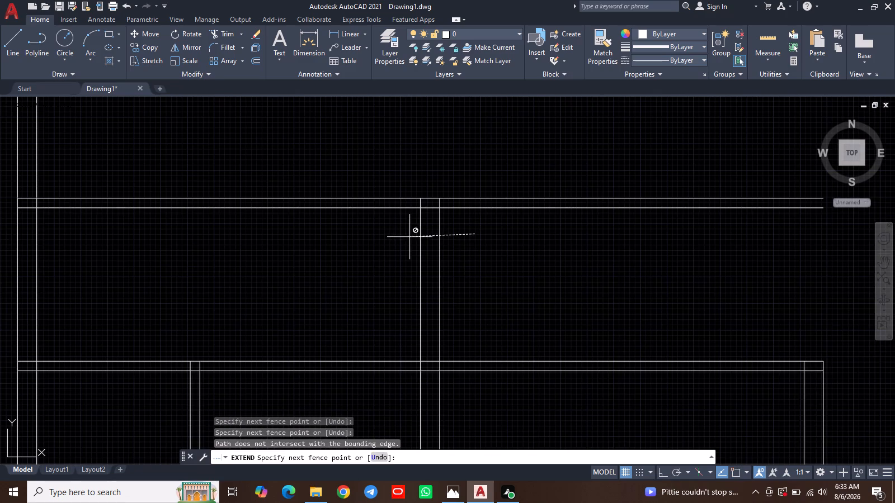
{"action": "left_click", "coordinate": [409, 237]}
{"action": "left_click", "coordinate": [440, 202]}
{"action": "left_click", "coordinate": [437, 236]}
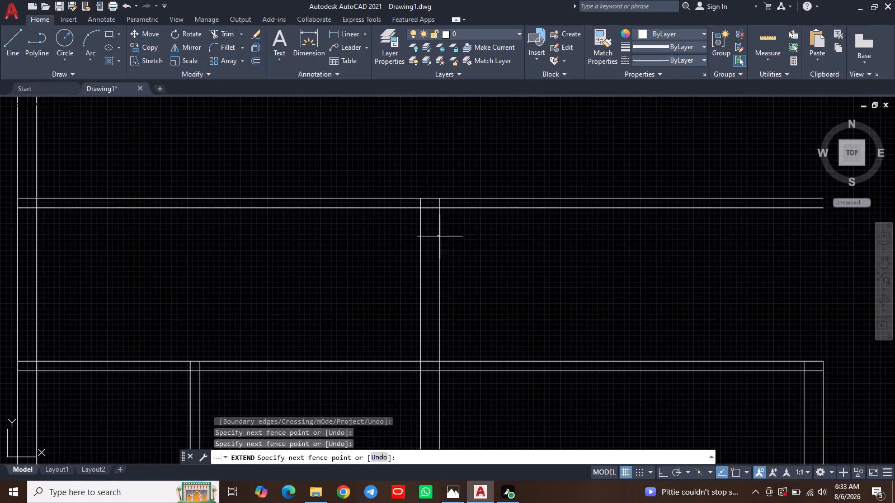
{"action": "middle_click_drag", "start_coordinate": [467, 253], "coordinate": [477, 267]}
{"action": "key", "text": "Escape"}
Extend both lines of the smaller lower-left room's right wall past the partition up to the horizontal construction line.
{"action": "middle_click_drag", "start_coordinate": [484, 299], "coordinate": [481, 334]}
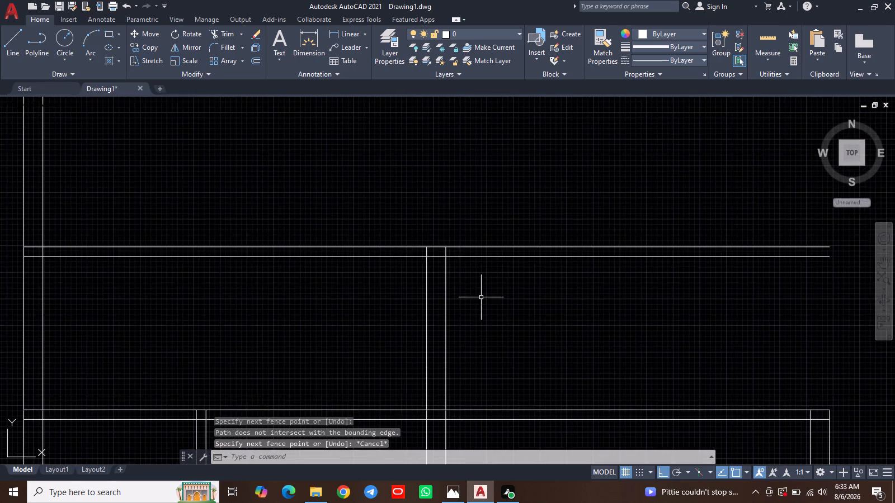
{"action": "scroll", "coordinate": [481, 297], "scroll_direction": "down", "scroll_amount": 3}
{"action": "middle_click_drag", "start_coordinate": [485, 224], "coordinate": [500, 288]}
{"action": "scroll", "coordinate": [499, 269], "scroll_direction": "down", "scroll_amount": 1}
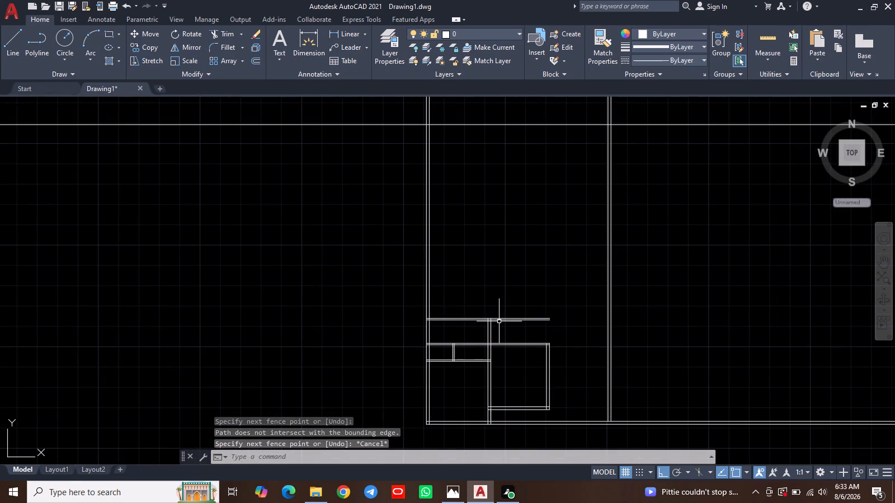
{"action": "key", "text": "e"}
{"action": "type", "text": "xs"}
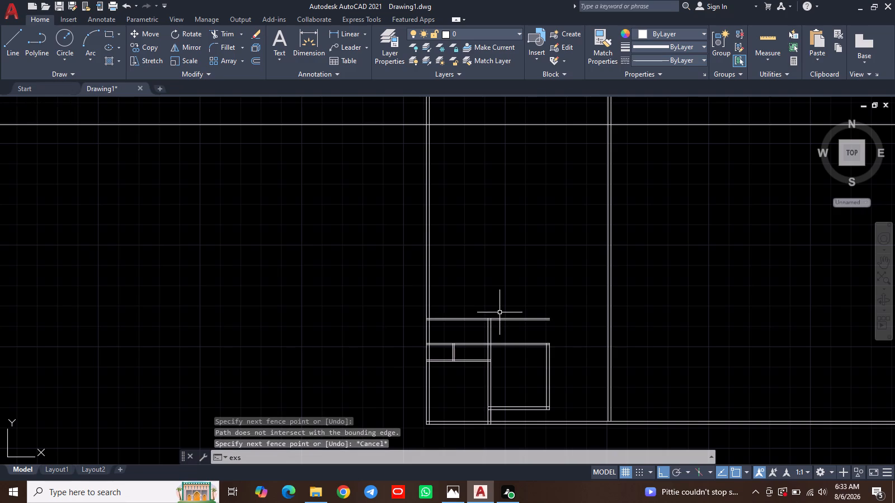
{"action": "key", "text": "BackSpace"}
{"action": "key", "text": "space"}
{"action": "scroll", "coordinate": [499, 336], "scroll_direction": "up", "scroll_amount": 2}
{"action": "left_click", "coordinate": [508, 317]}
{"action": "scroll", "coordinate": [443, 335], "scroll_direction": "down", "scroll_amount": 2}
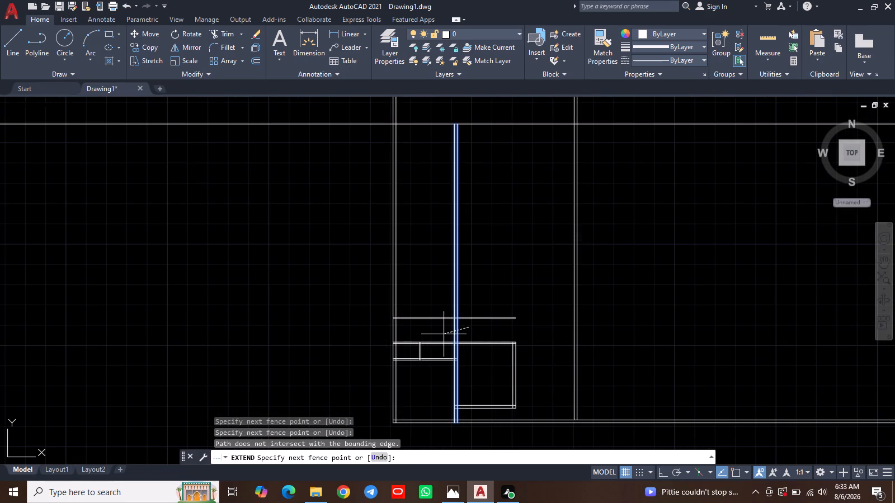
{"action": "left_click", "coordinate": [444, 334]}
{"action": "key", "text": "Escape"}
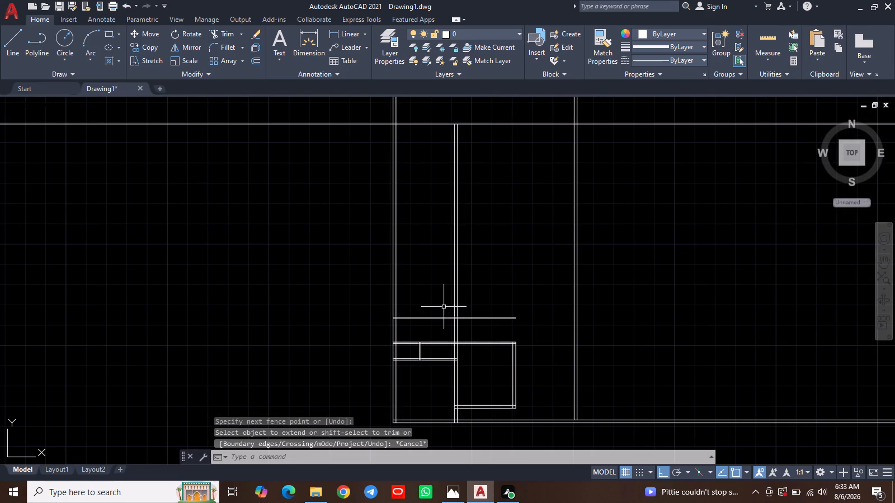
Compare the extended wall and partition layout with the ground floor plan in the reference image, ending back in the AutoCAD drawing.
{"action": "middle_click_drag", "start_coordinate": [442, 307], "coordinate": [456, 302]}
{"action": "scroll", "coordinate": [464, 318], "scroll_direction": "up", "scroll_amount": 2}
{"action": "middle_click_drag", "start_coordinate": [464, 321], "coordinate": [449, 260]}
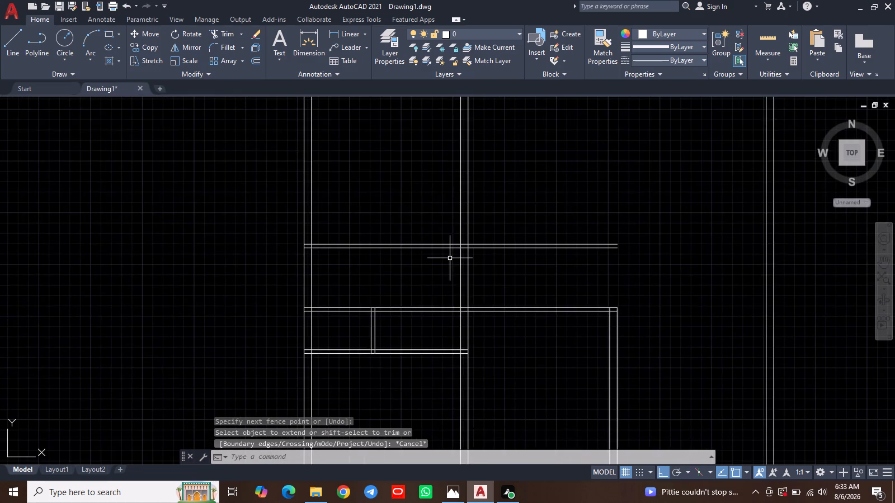
{"action": "scroll", "coordinate": [450, 262], "scroll_direction": "down", "scroll_amount": 1}
{"action": "middle_click_drag", "start_coordinate": [477, 303], "coordinate": [494, 286]}
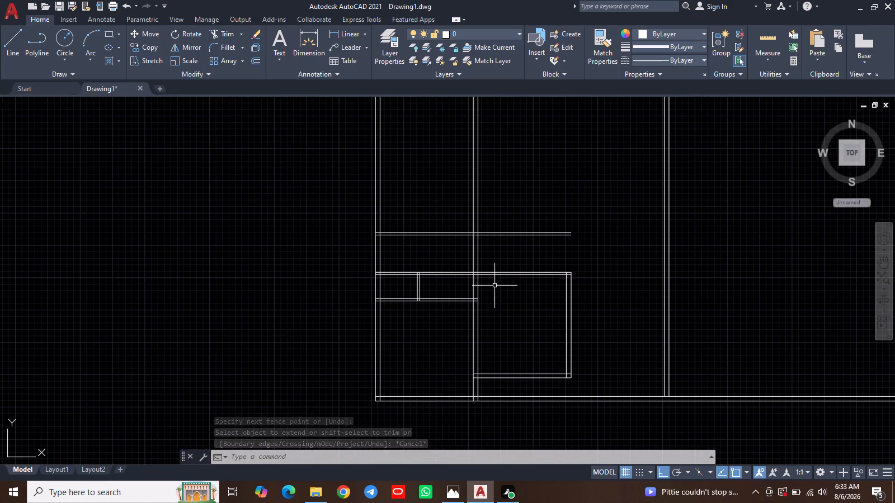
{"action": "left_click", "coordinate": [456, 495]}
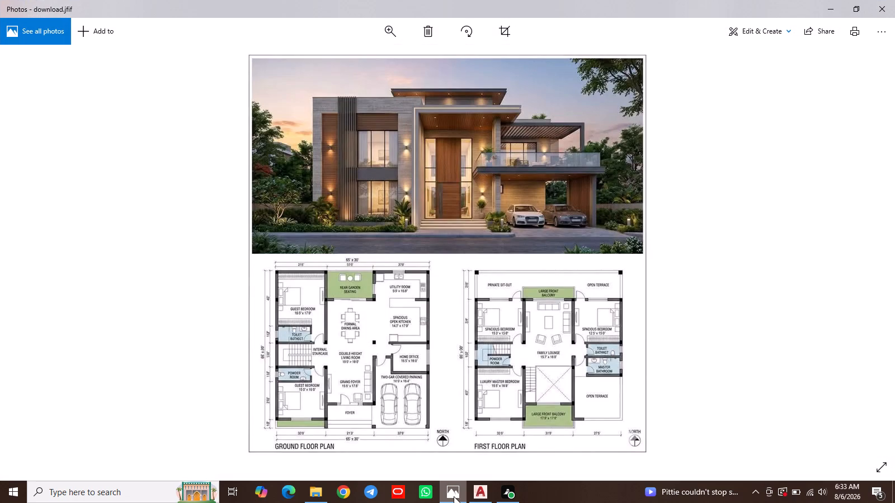
{"action": "left_click", "coordinate": [451, 497]}
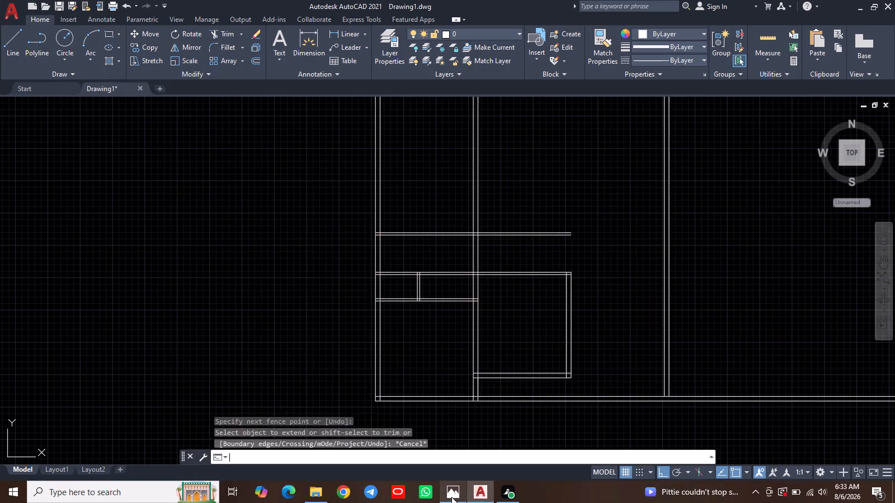
{"action": "left_click", "coordinate": [451, 497]}
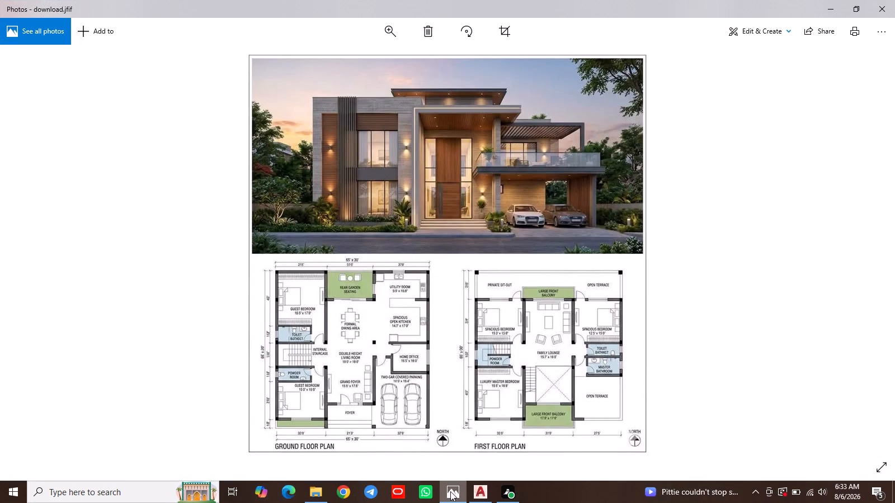
{"action": "left_click", "coordinate": [450, 491]}
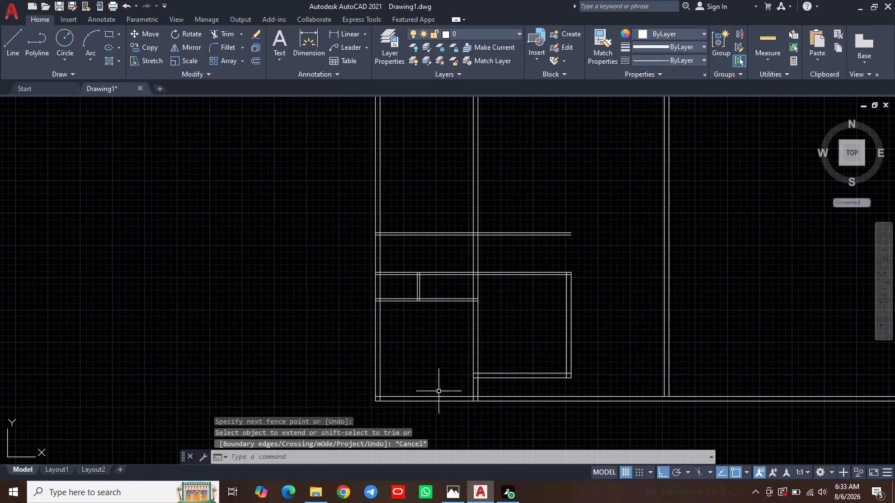
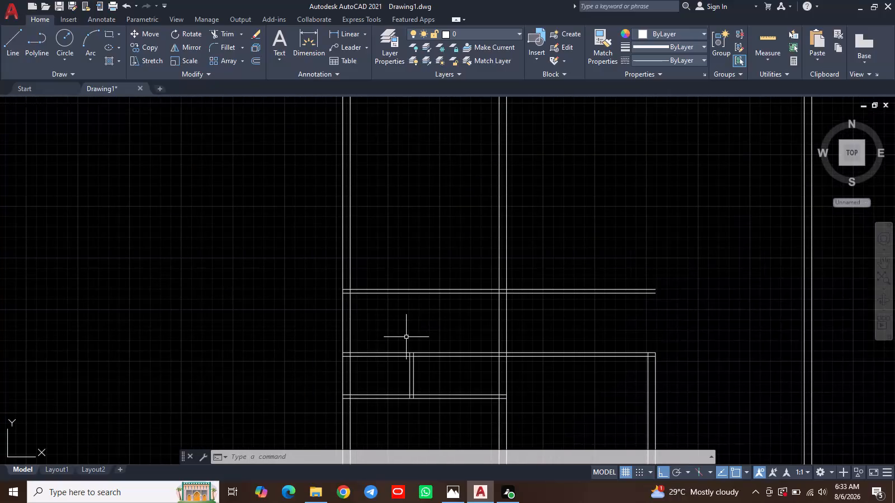
Offset the top line of the uppermost horizontal partition 4' upward.
{"action": "type", "text": "o"}
{"action": "key", "text": "space"}
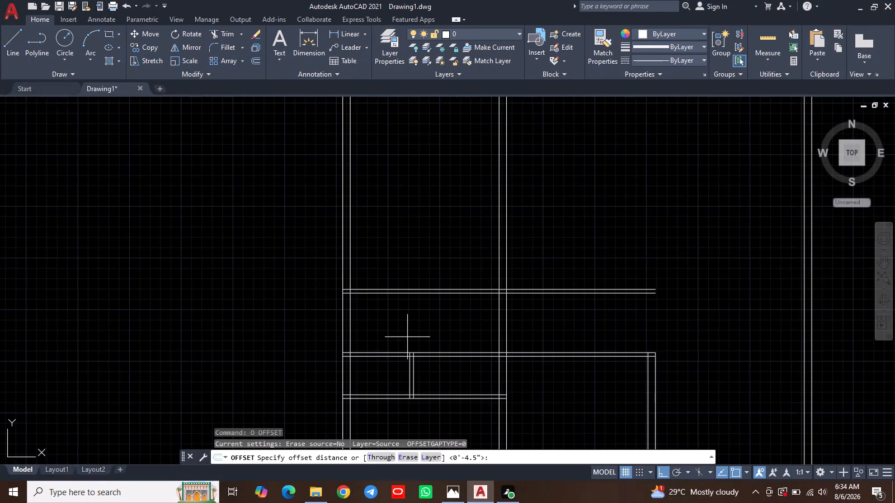
{"action": "type", "text": "4'"}
{"action": "key", "text": "space"}
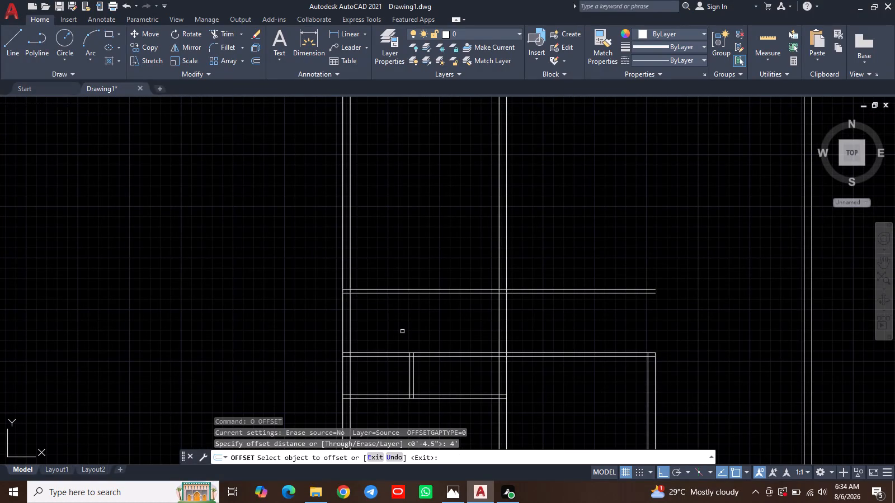
{"action": "left_click", "coordinate": [408, 290]}
{"action": "left_click", "coordinate": [414, 230]}
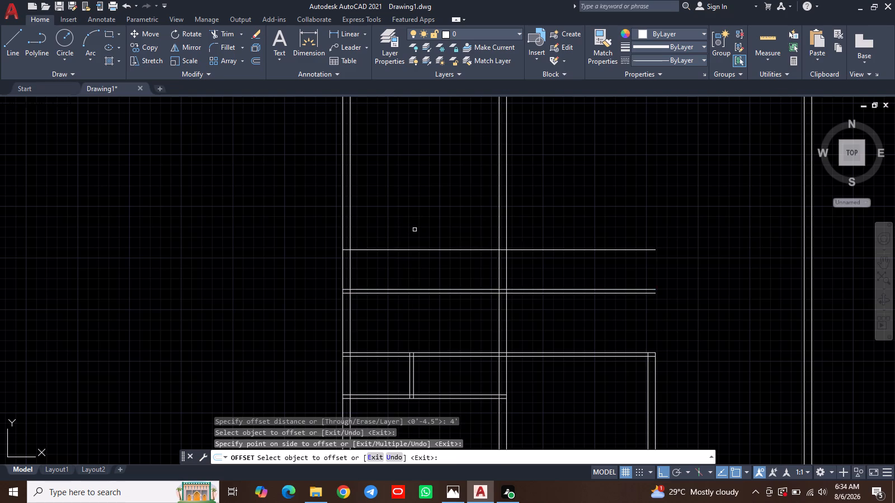
{"action": "middle_click_drag", "start_coordinate": [417, 229], "coordinate": [422, 272]}
{"action": "key", "text": "Escape"}
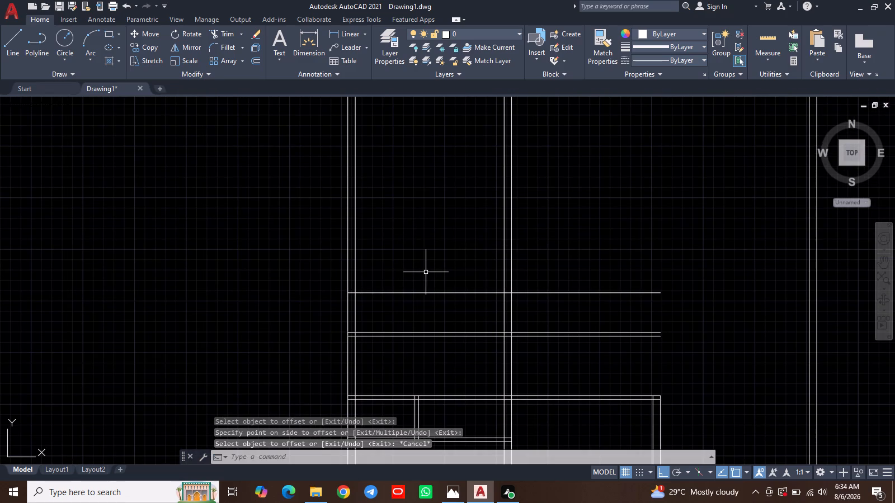
Offset the new horizontal line 4.5" upward to form another partition across the left side of the plan.
{"action": "key", "text": "space"}
{"action": "type", "text": "4.5"}
{"action": "key", "text": "space"}
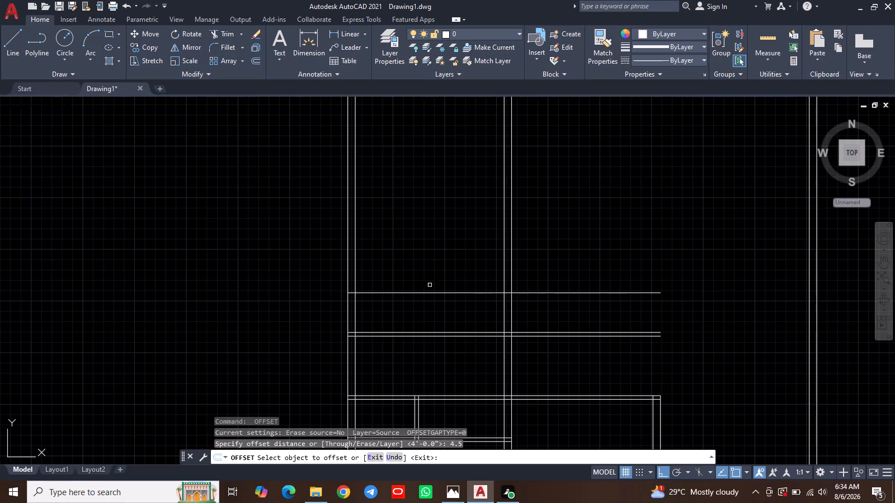
{"action": "left_click", "coordinate": [432, 293]}
{"action": "left_click", "coordinate": [432, 254]}
{"action": "key", "text": "Escape"}
{"action": "middle_click_drag", "start_coordinate": [437, 249], "coordinate": [371, 227]}
{"action": "scroll", "coordinate": [372, 227], "scroll_direction": "down", "scroll_amount": 1}
{"action": "middle_click", "coordinate": [376, 241]}
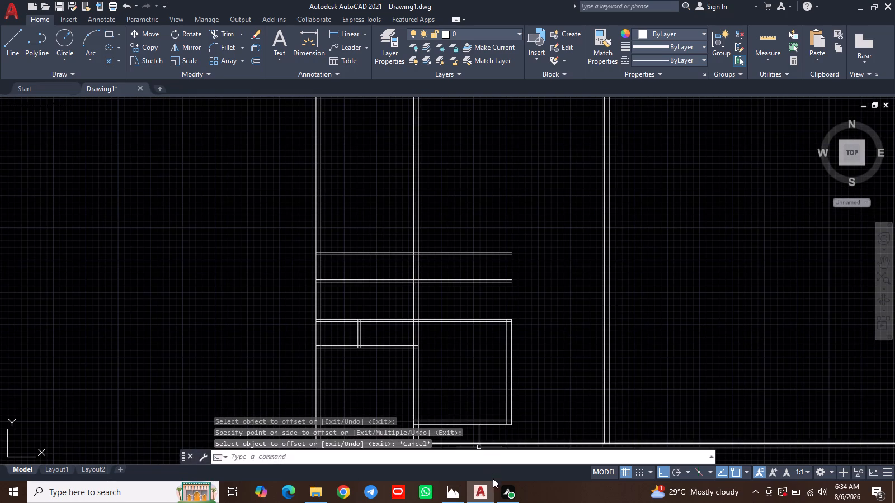